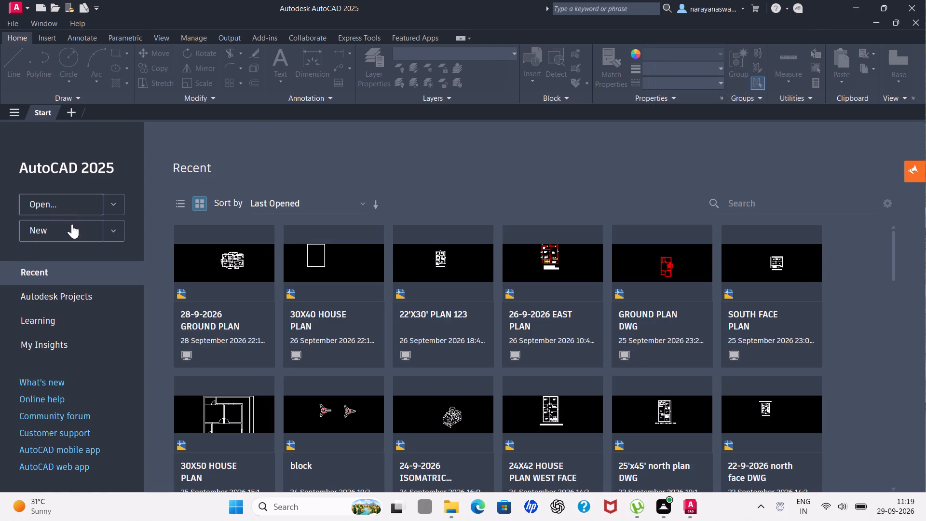
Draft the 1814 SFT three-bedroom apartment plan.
Create a new blank drawing.
{"action": "left_click", "coordinate": [84, 223]}
{"action": "scroll", "coordinate": [310, 305], "scroll_direction": "down", "scroll_amount": 1}
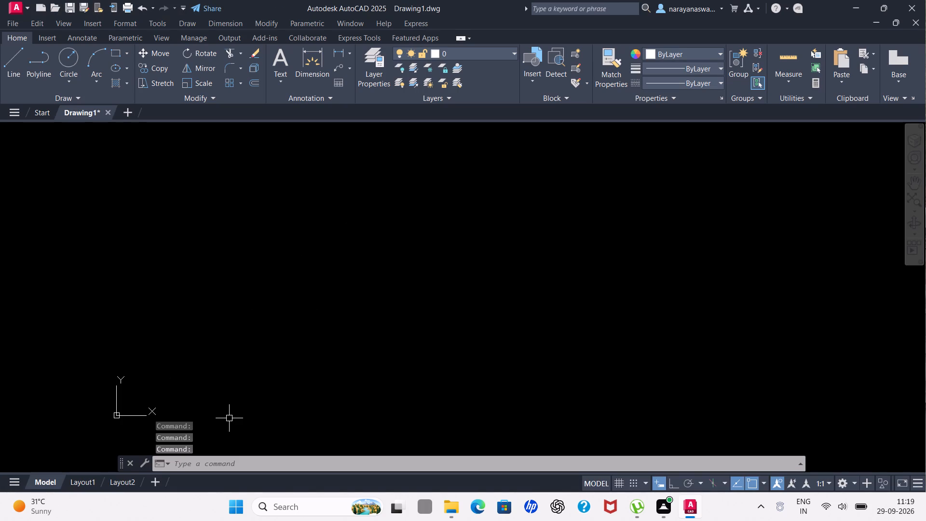
Configure the drawing units to Engineering length type with 0'-0" precision and accept the settings.
{"action": "left_click", "coordinate": [225, 462]}
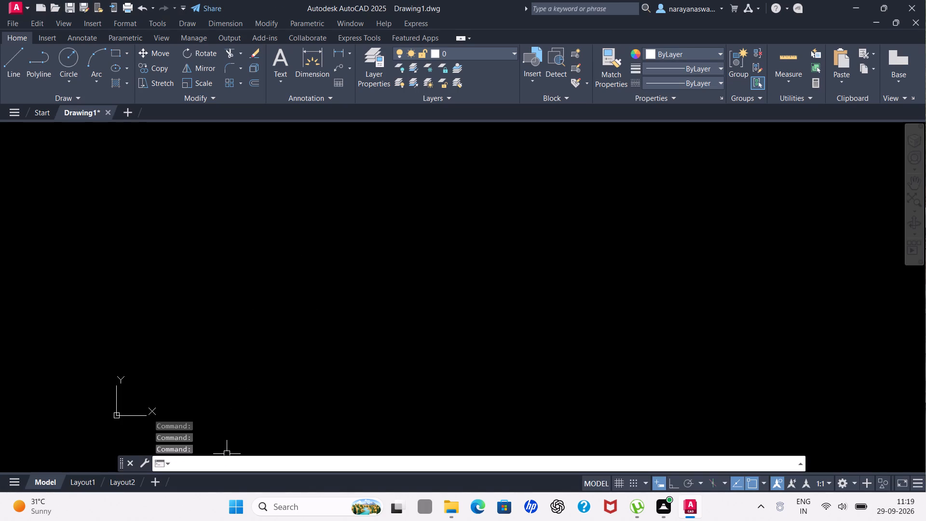
{"action": "type", "text": "UN"}
{"action": "key", "text": "Return"}
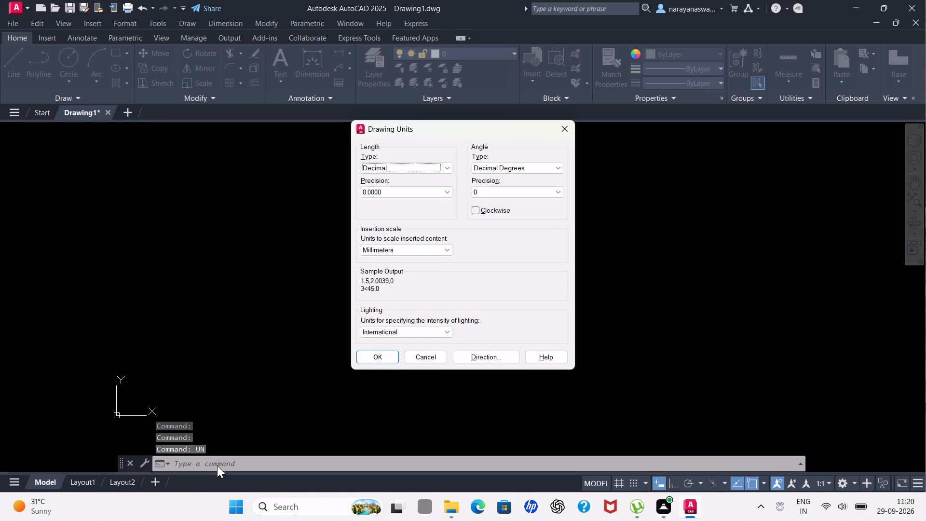
{"action": "left_click", "coordinate": [445, 162]}
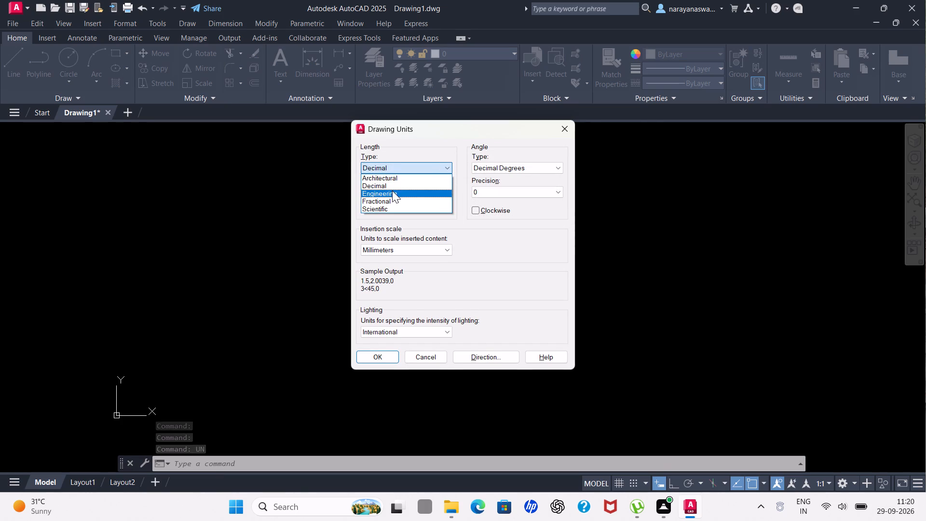
{"action": "left_click", "coordinate": [392, 191]}
{"action": "left_click", "coordinate": [436, 189]}
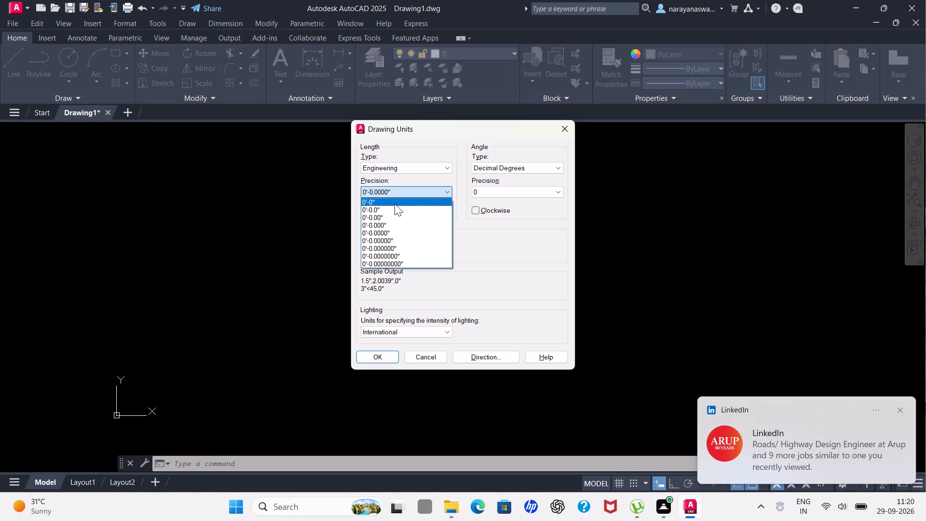
{"action": "left_click", "coordinate": [395, 202]}
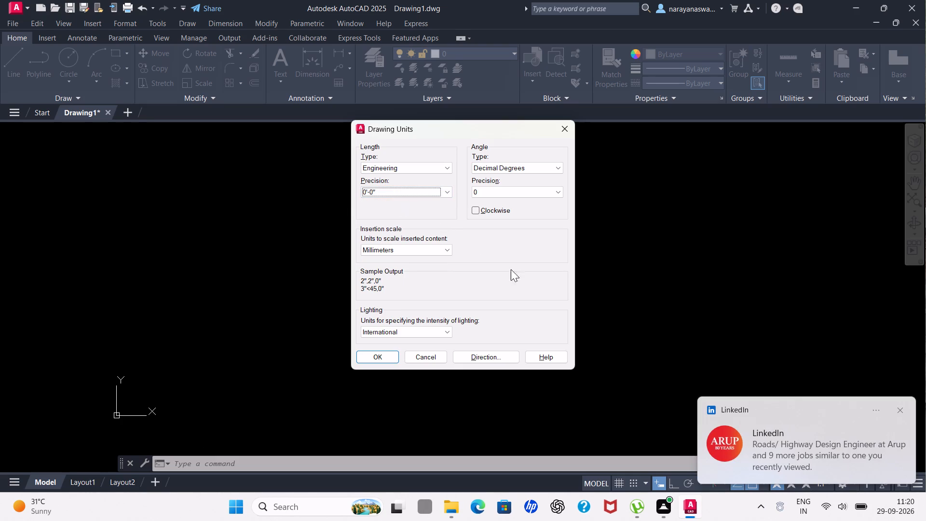
{"action": "left_click", "coordinate": [897, 409]}
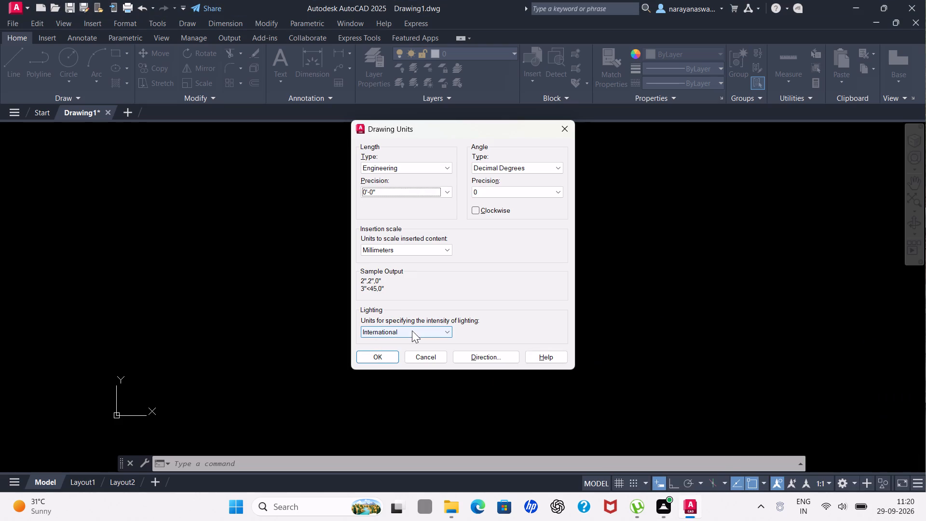
{"action": "left_click", "coordinate": [443, 335]}
{"action": "left_click", "coordinate": [445, 331]}
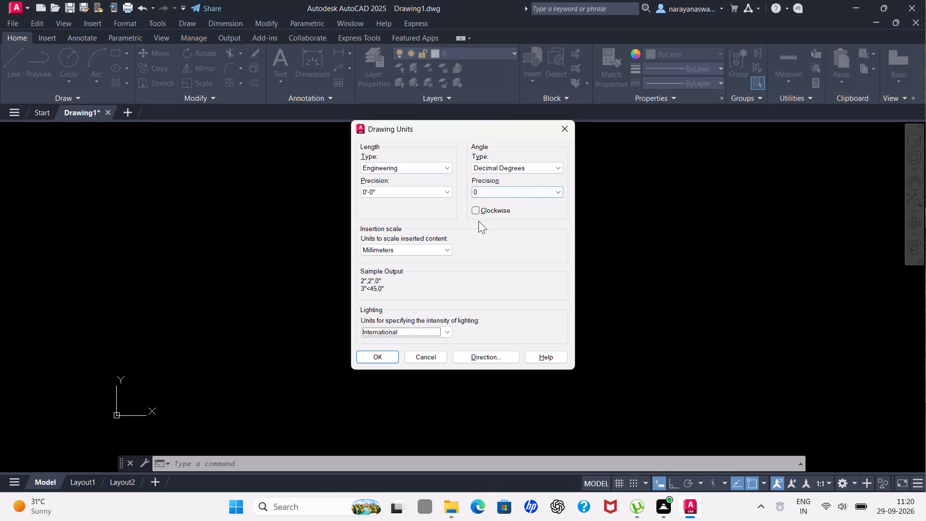
{"action": "left_click", "coordinate": [386, 351]}
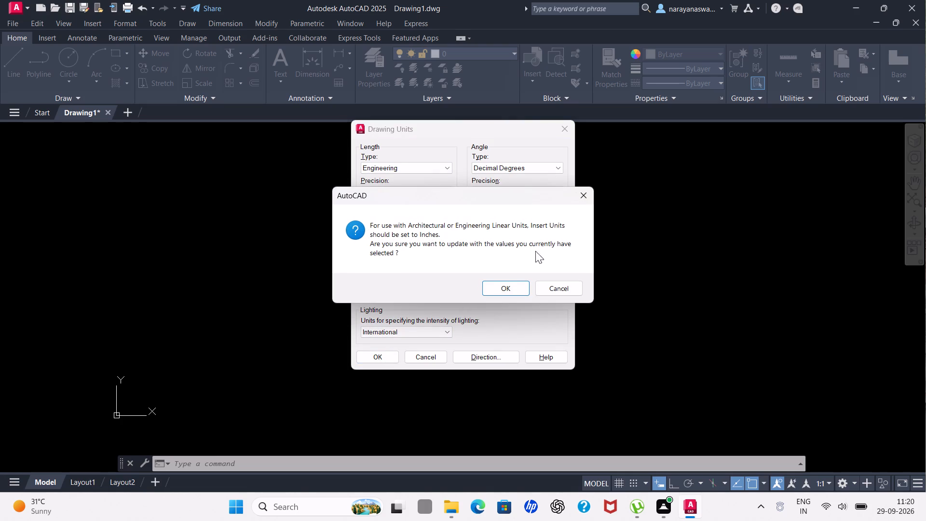
{"action": "left_click", "coordinate": [505, 292]}
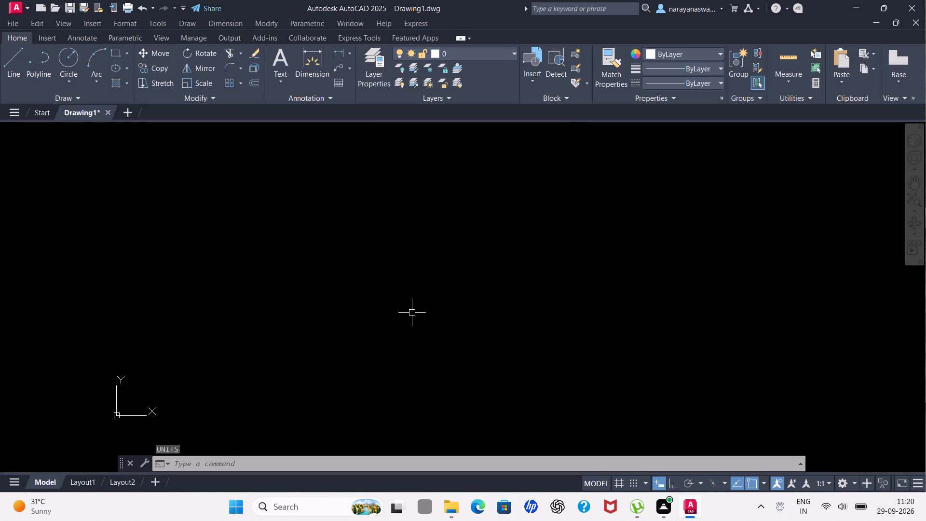
{"action": "key", "text": "Escape"}
{"action": "key", "text": "Escape"}
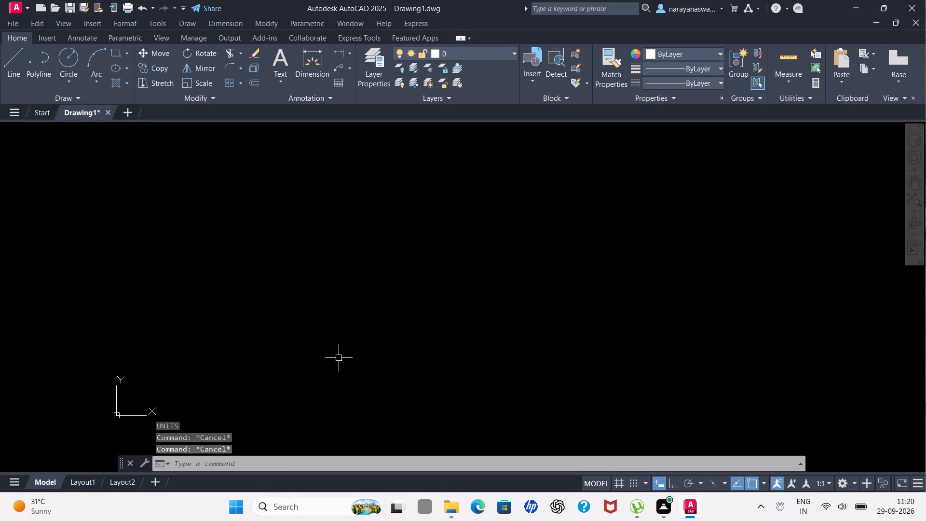
Set the drawing units' insertion scale to Inches.
{"action": "type", "text": "UN"}
{"action": "key", "text": "Return"}
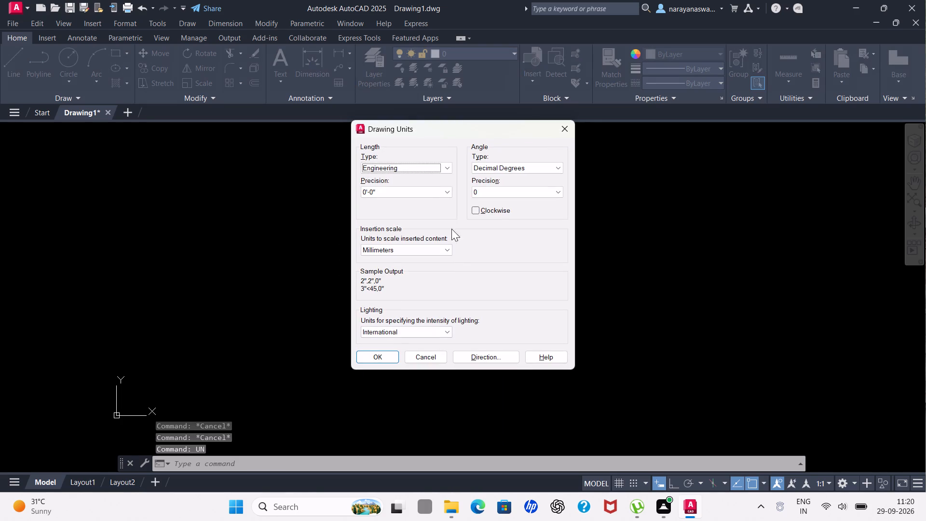
{"action": "left_click", "coordinate": [437, 252]}
{"action": "left_click", "coordinate": [393, 268]}
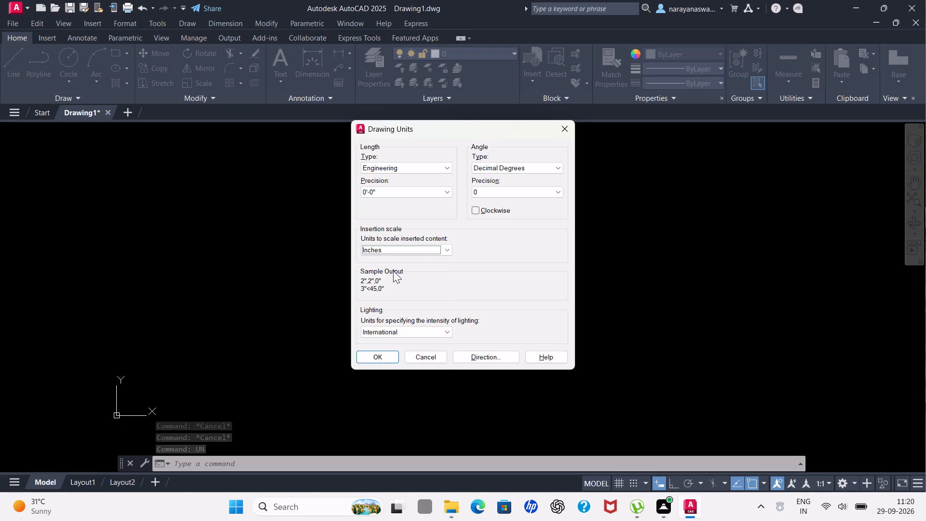
{"action": "left_click", "coordinate": [381, 355]}
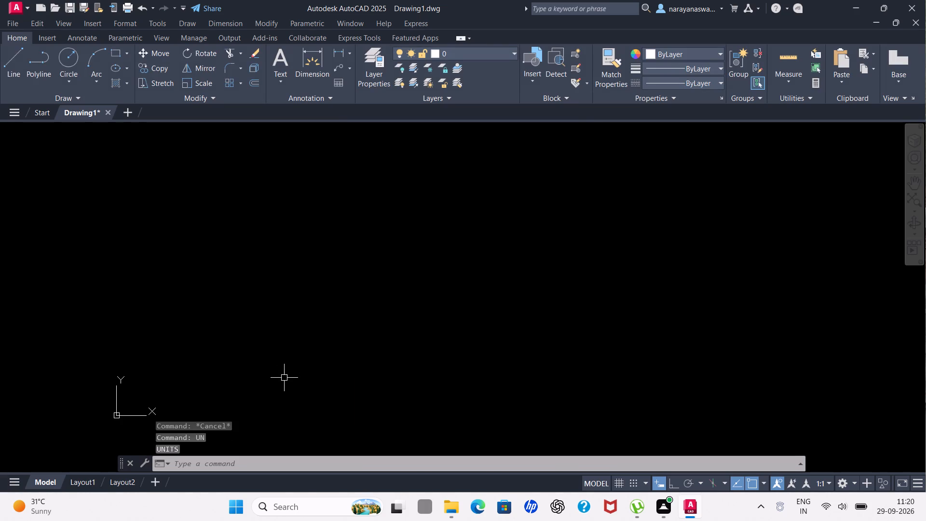
Modify the ISO-25 dimension style's primary units to Engineering format with 0'-0" precision and make the style current.
{"action": "left_click", "coordinate": [254, 464]}
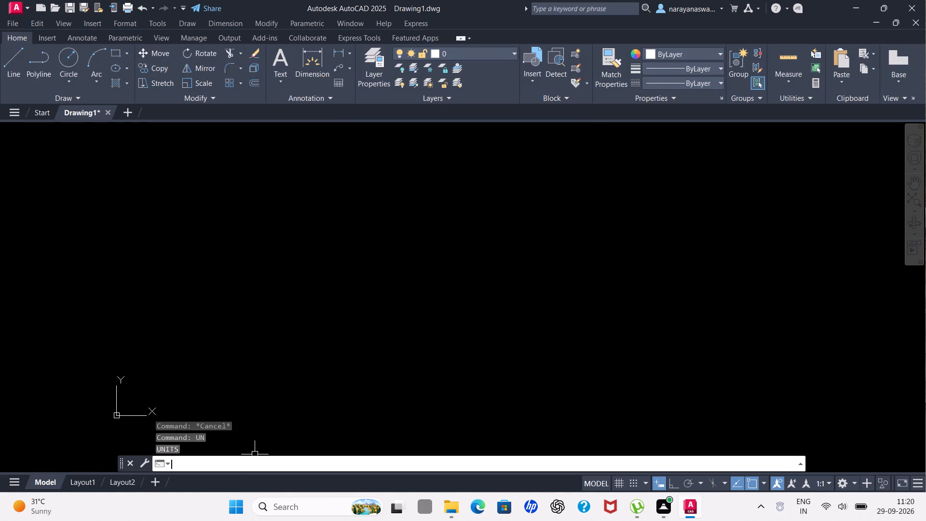
{"action": "key", "text": "d"}
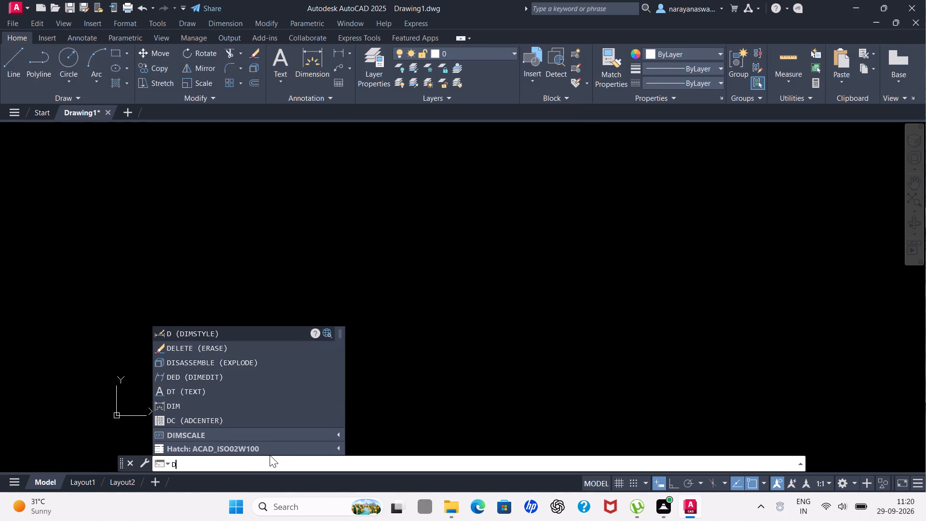
{"action": "key", "text": "Return"}
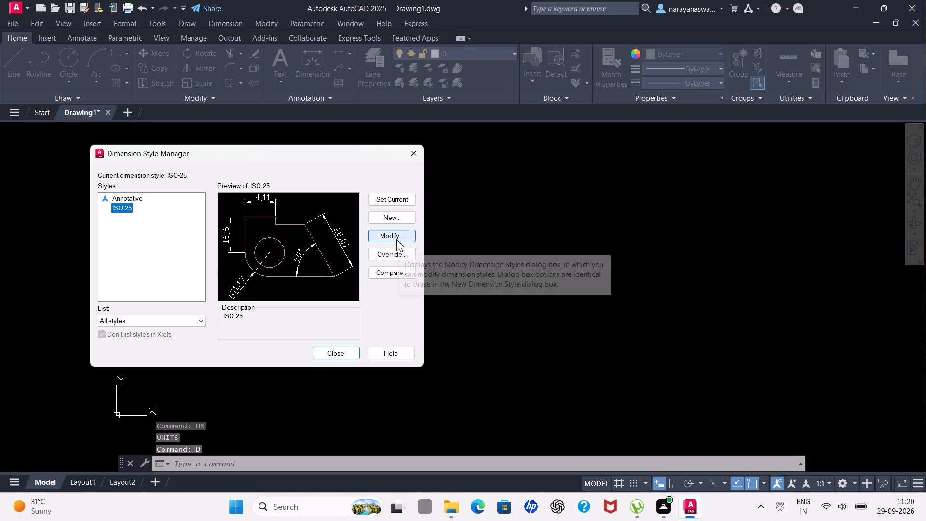
{"action": "left_click", "coordinate": [396, 239]}
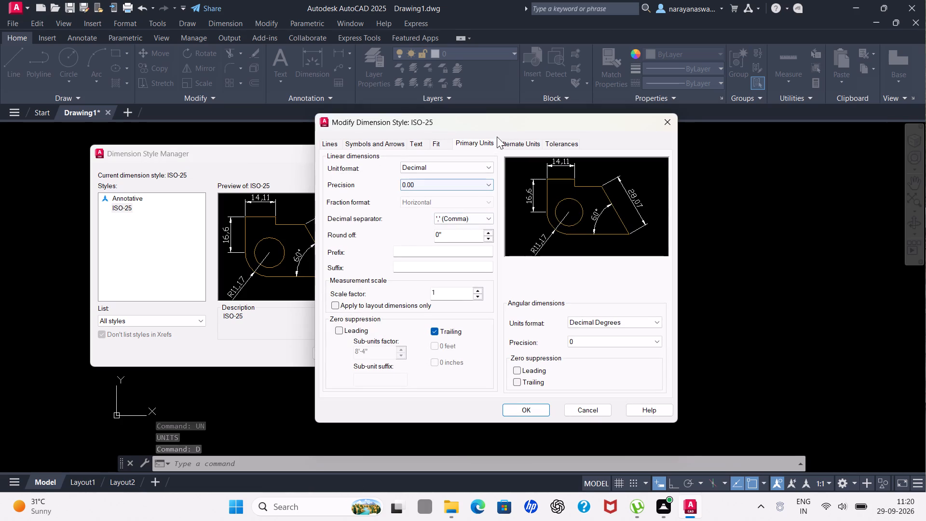
{"action": "left_click", "coordinate": [485, 165]}
{"action": "left_click", "coordinate": [448, 193]}
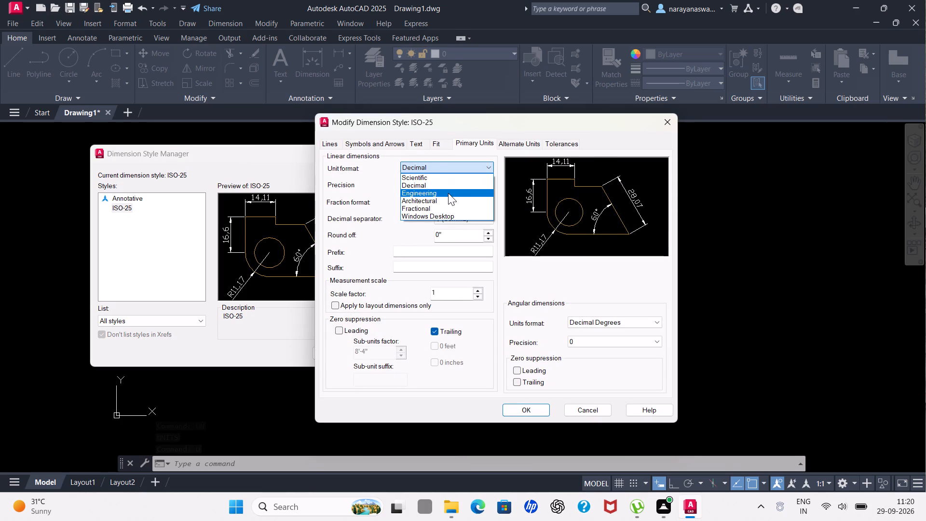
{"action": "left_click", "coordinate": [477, 184]}
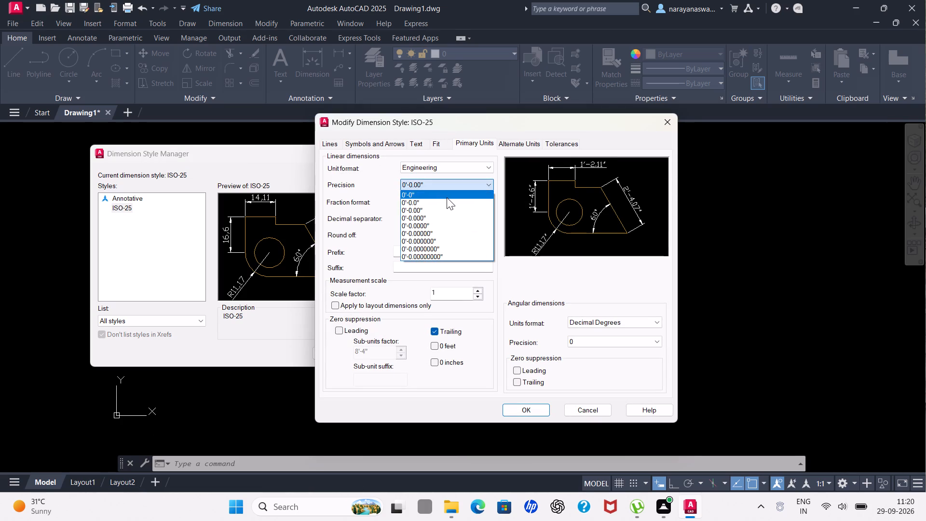
{"action": "left_click", "coordinate": [447, 197]}
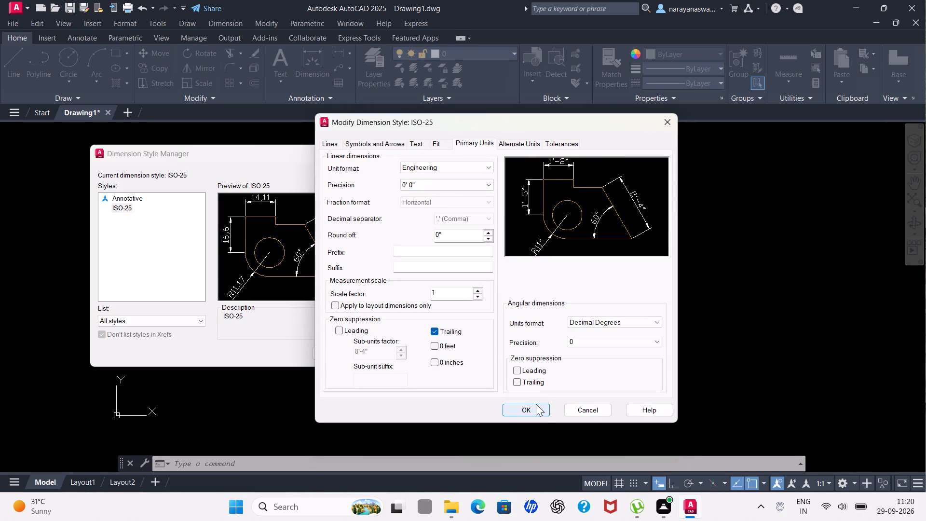
{"action": "left_click", "coordinate": [536, 404]}
{"action": "left_click", "coordinate": [407, 198]}
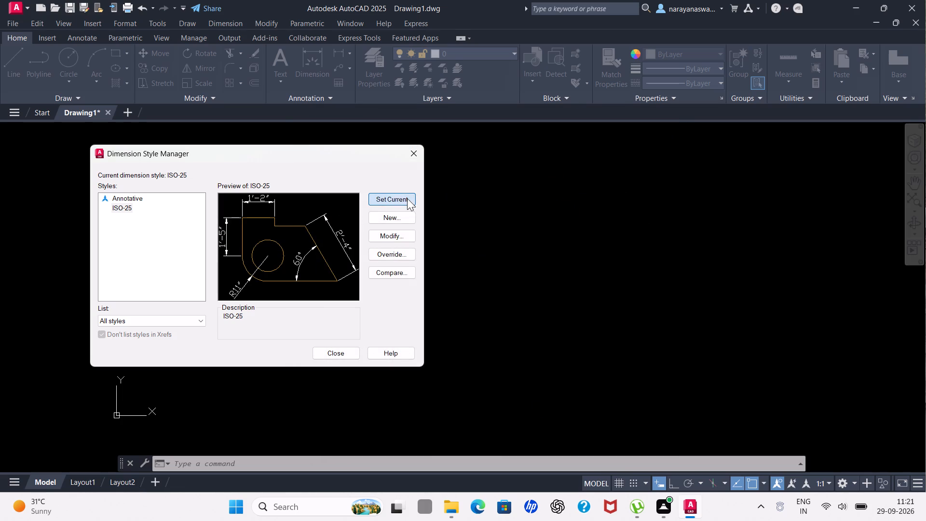
{"action": "left_click", "coordinate": [335, 352]}
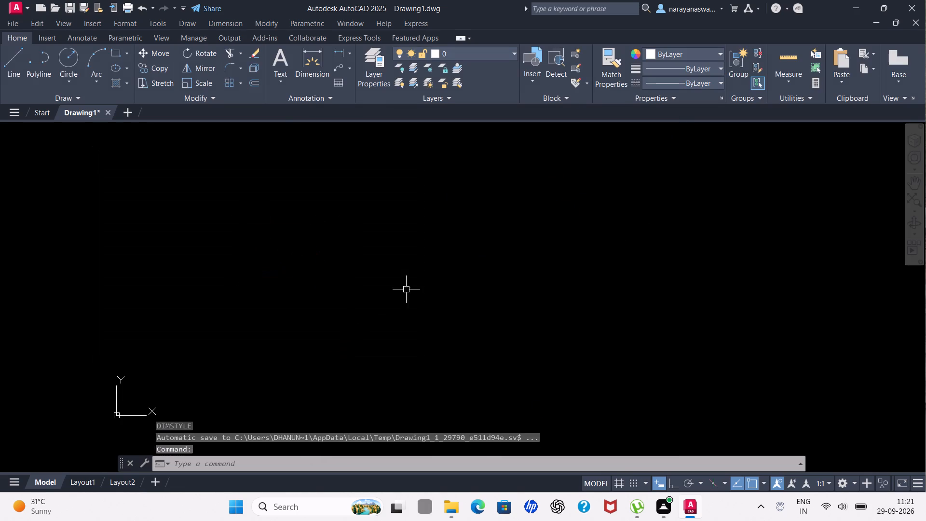
Set the model space limits with lower left corner 0,0 and upper right corner 100',100'.
{"action": "key", "text": "l"}
{"action": "type", "text": "IM"}
{"action": "left_click", "coordinate": [434, 284]}
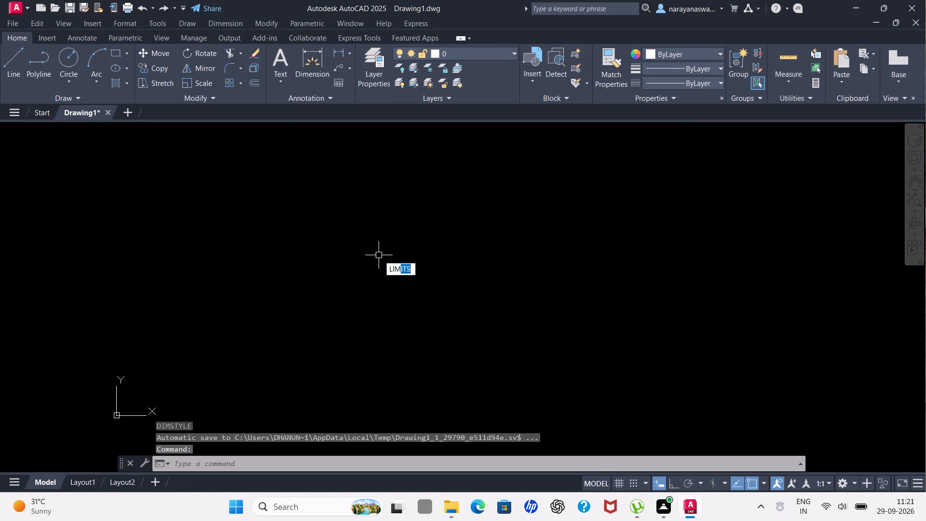
{"action": "type", "text": "0,0"}
{"action": "key", "text": "Return"}
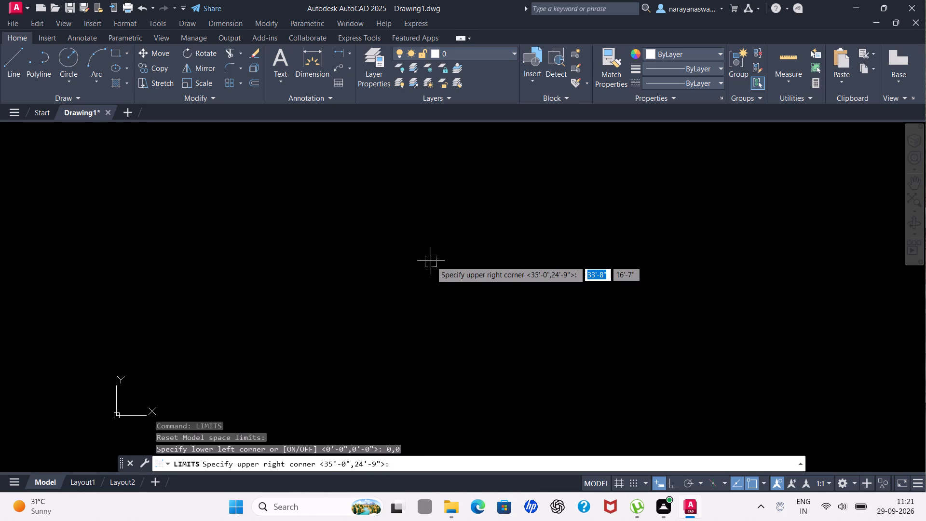
{"action": "type", "text": "100"}
{"action": "key", "text": "apostrophe"}
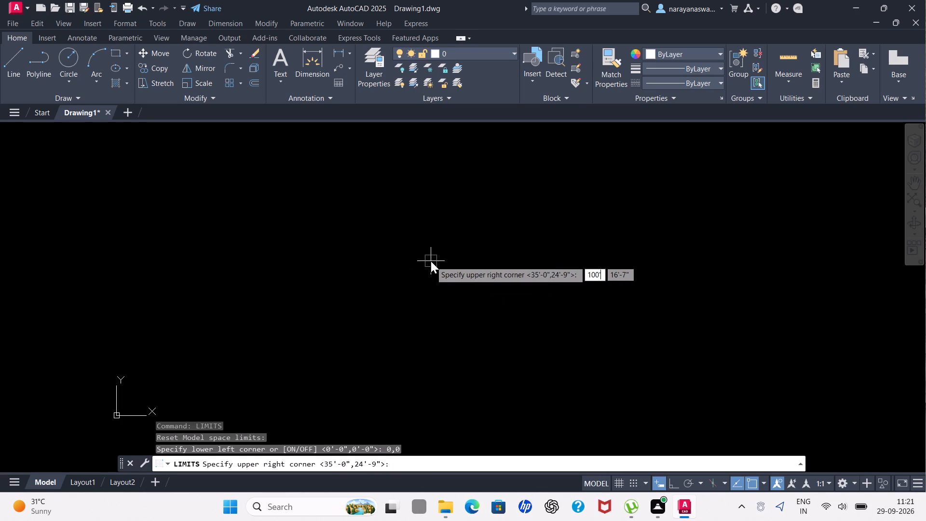
{"action": "key", "text": "comma"}
{"action": "type", "text": "100"}
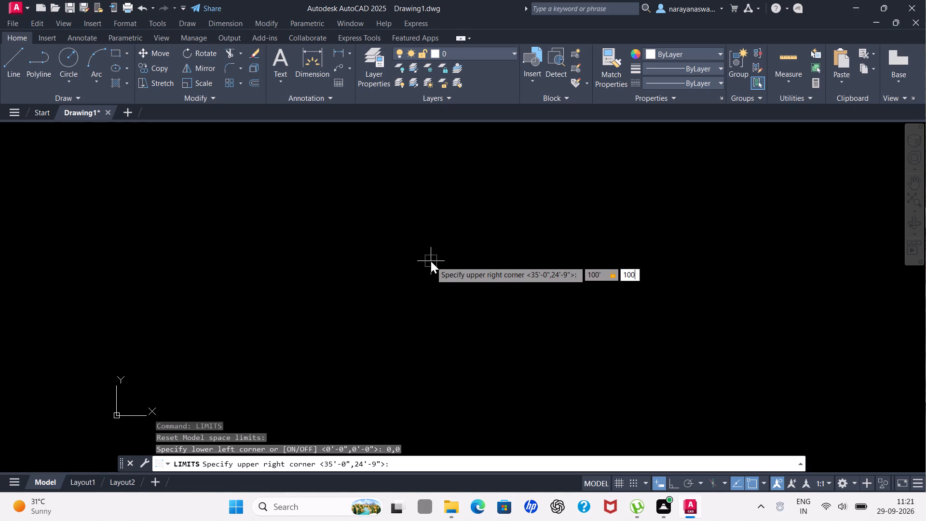
{"action": "key", "text": "apostrophe"}
{"action": "key", "text": "Return"}
Turn on the grid display in model space.
{"action": "scroll", "coordinate": [431, 260], "scroll_direction": "down", "scroll_amount": 1}
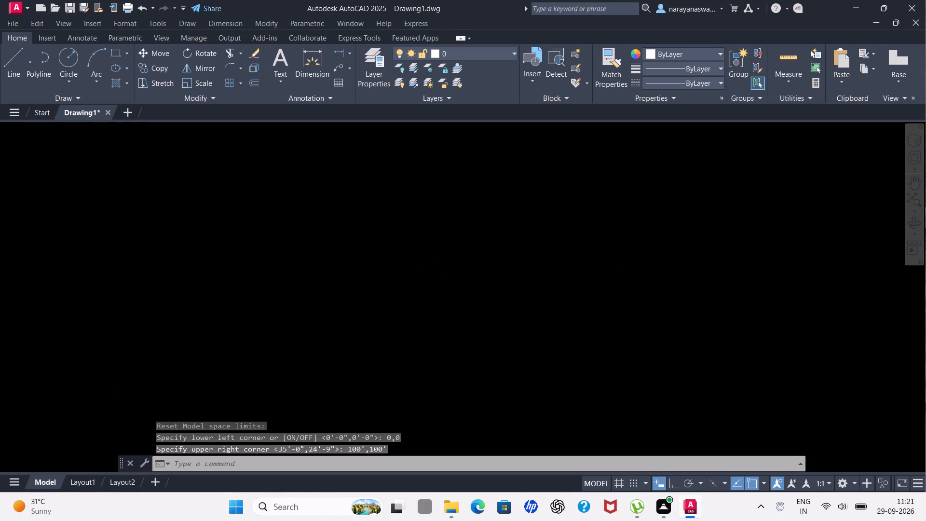
{"action": "scroll", "coordinate": [431, 260], "scroll_direction": "down", "scroll_amount": 1}
{"action": "left_click", "coordinate": [619, 477]}
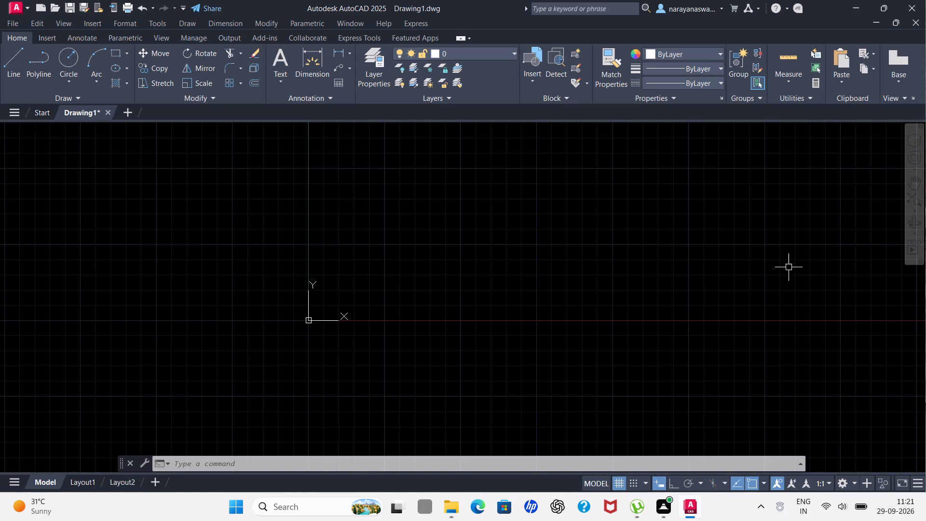
{"action": "scroll", "coordinate": [789, 267], "scroll_direction": "up", "scroll_amount": 1}
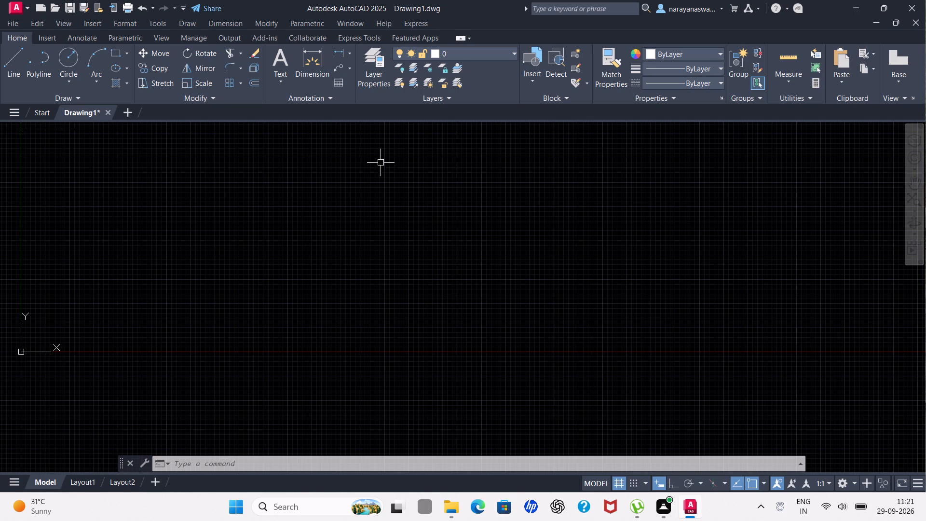
{"action": "scroll", "coordinate": [380, 160], "scroll_direction": "up", "scroll_amount": 2}
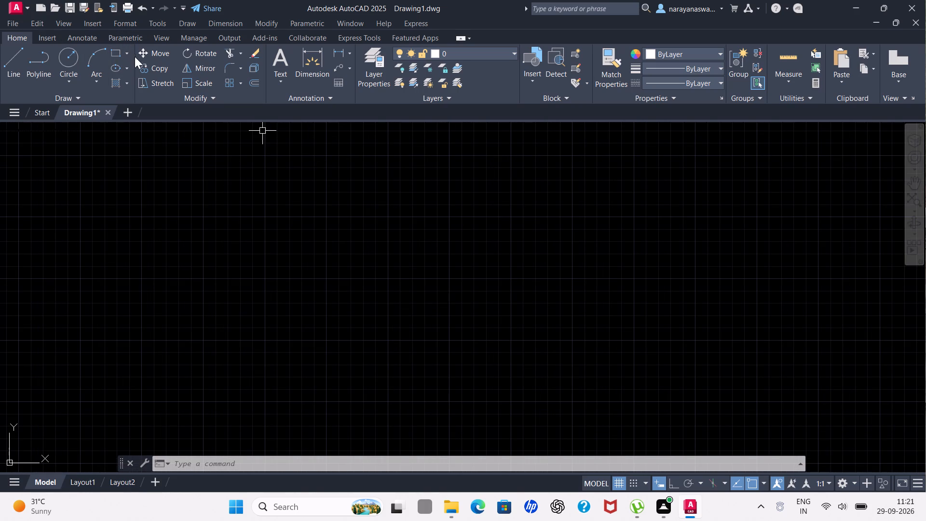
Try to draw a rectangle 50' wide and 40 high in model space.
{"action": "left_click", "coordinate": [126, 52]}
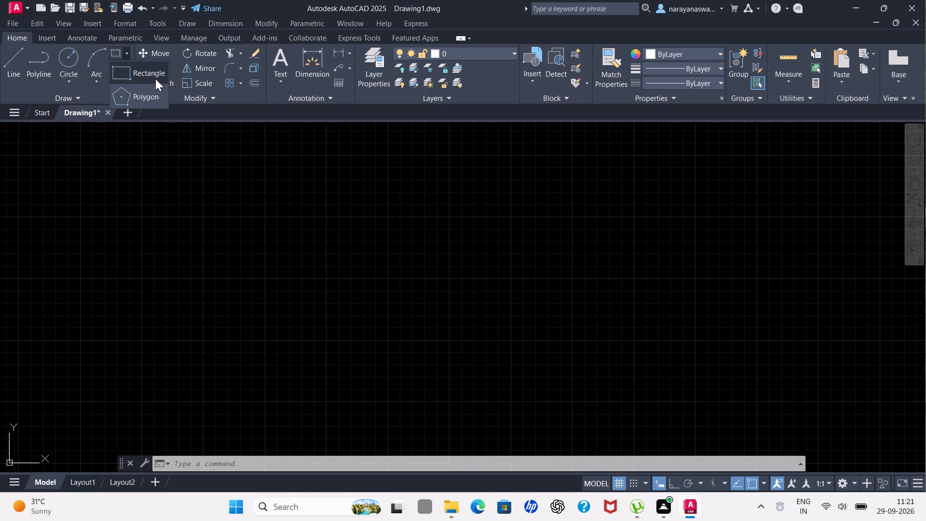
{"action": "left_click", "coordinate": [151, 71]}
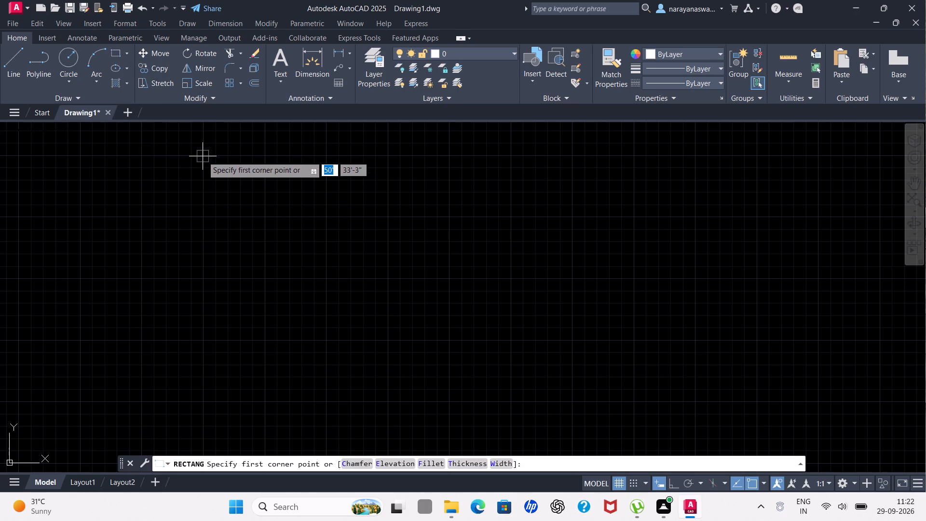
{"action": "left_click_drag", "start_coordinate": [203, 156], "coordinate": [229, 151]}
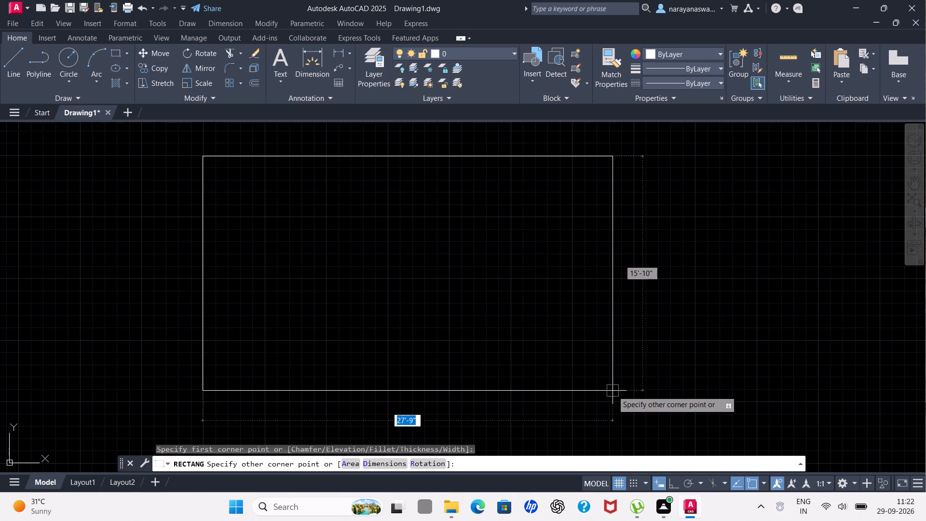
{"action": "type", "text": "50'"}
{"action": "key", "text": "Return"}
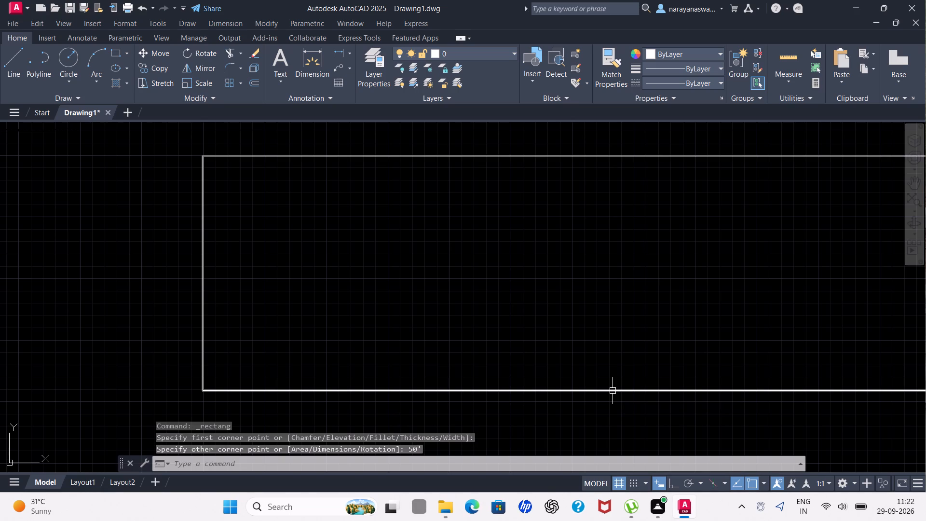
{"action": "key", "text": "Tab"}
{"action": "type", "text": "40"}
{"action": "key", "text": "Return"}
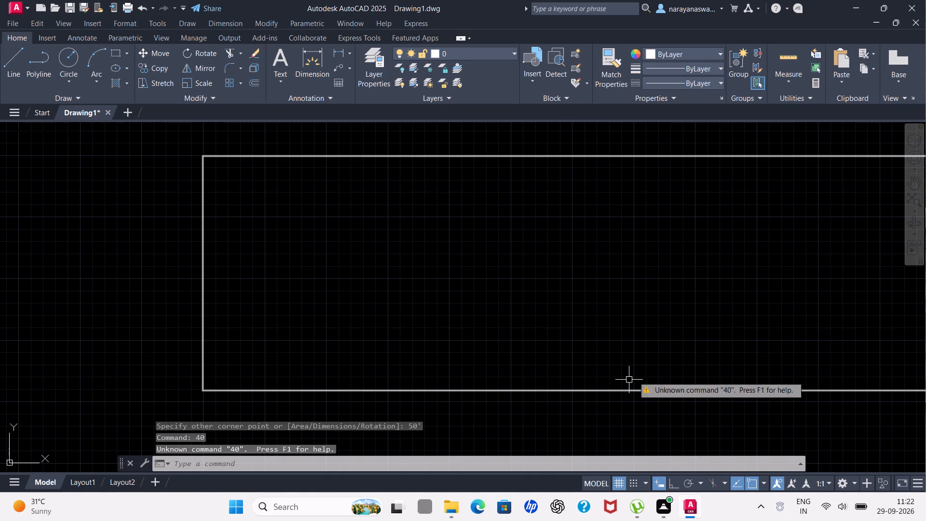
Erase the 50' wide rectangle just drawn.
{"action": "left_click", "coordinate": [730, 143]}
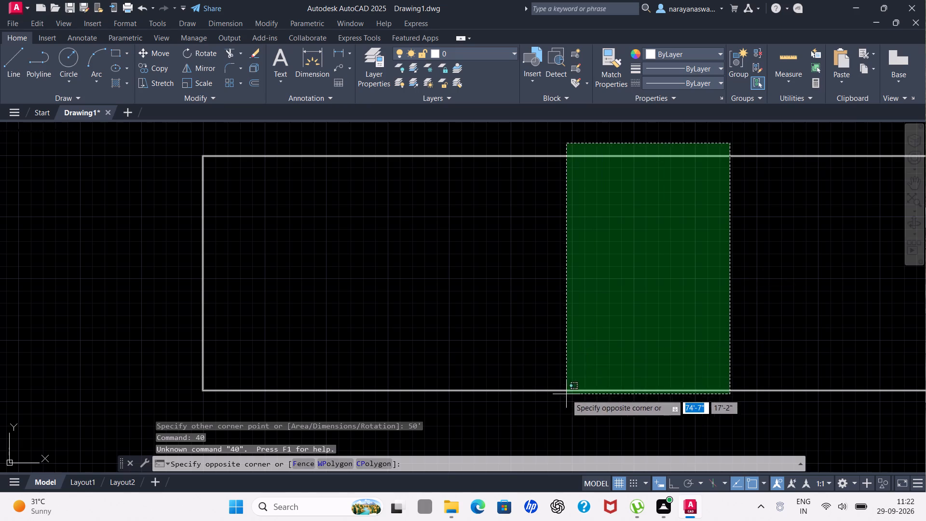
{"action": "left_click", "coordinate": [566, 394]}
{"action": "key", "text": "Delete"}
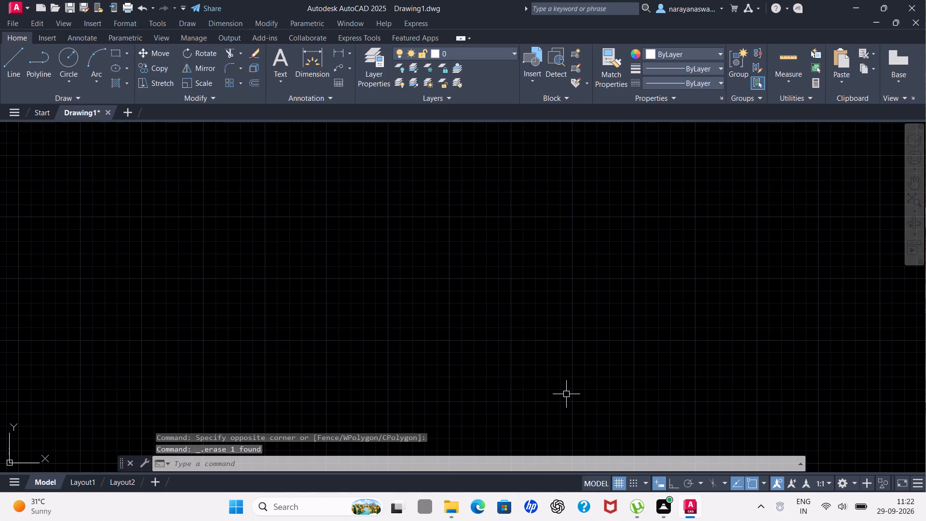
Draw a rectangle 50' wide and 30' high in model space.
{"action": "left_click", "coordinate": [127, 55]}
{"action": "left_click", "coordinate": [154, 66]}
{"action": "left_click", "coordinate": [204, 150]}
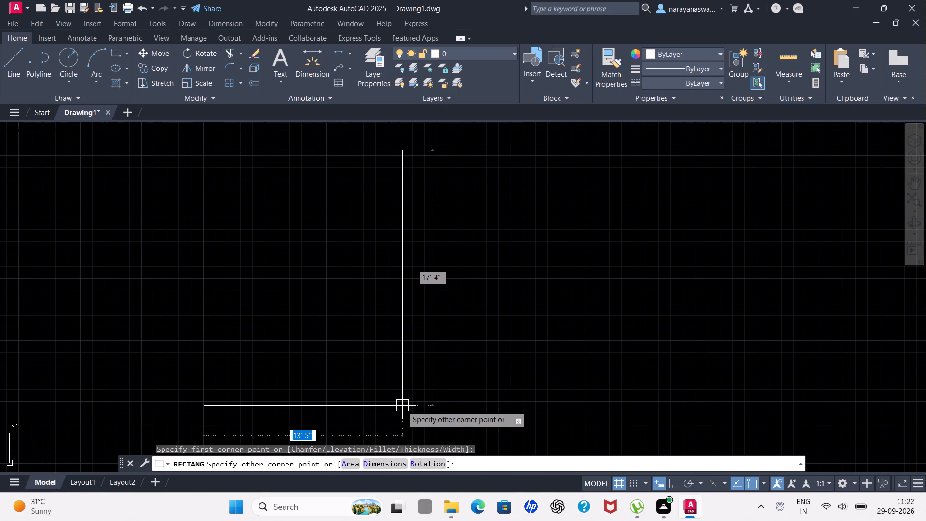
{"action": "type", "text": "50"}
{"action": "key", "text": "apostrophe"}
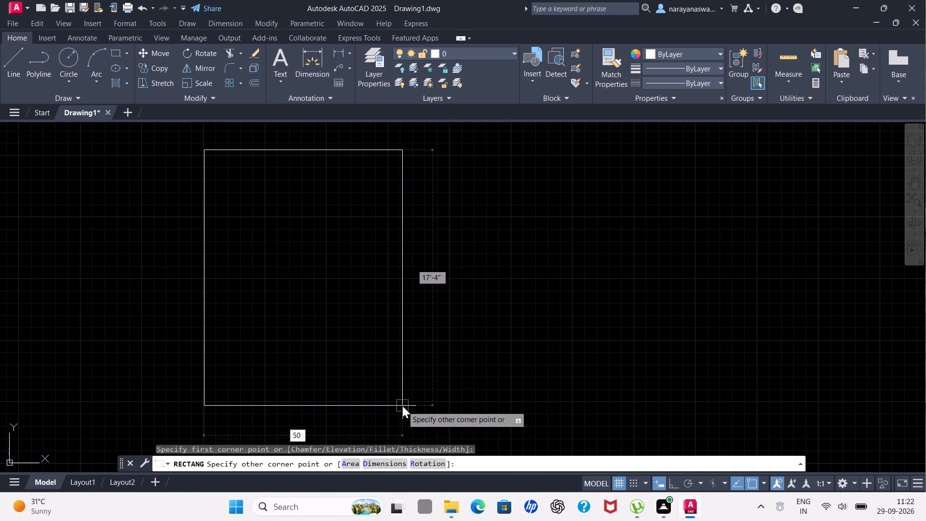
{"action": "key", "text": "Tab"}
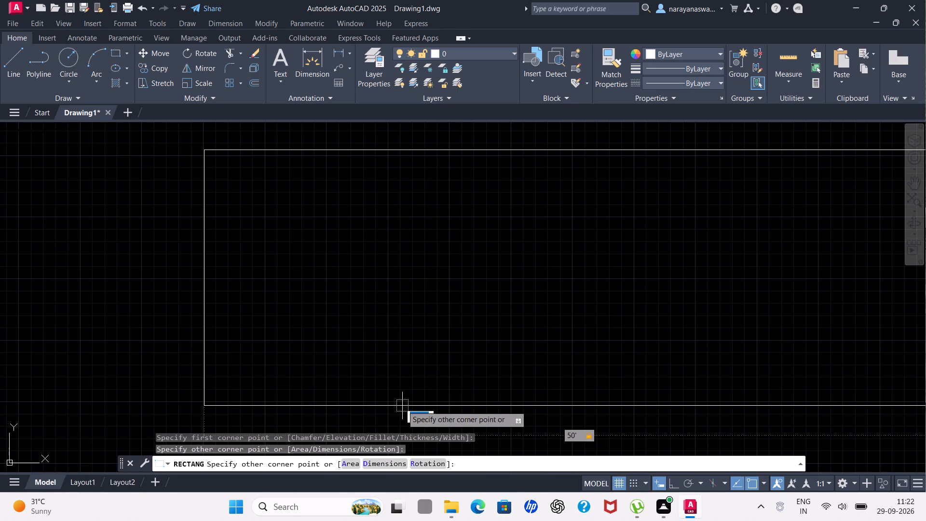
{"action": "key", "text": "4"}
{"action": "key", "text": "BackSpace"}
{"action": "type", "text": "30'"}
{"action": "key", "text": "Return"}
Quick-measure the rectangle's width and height.
{"action": "scroll", "coordinate": [519, 363], "scroll_direction": "down", "scroll_amount": 2}
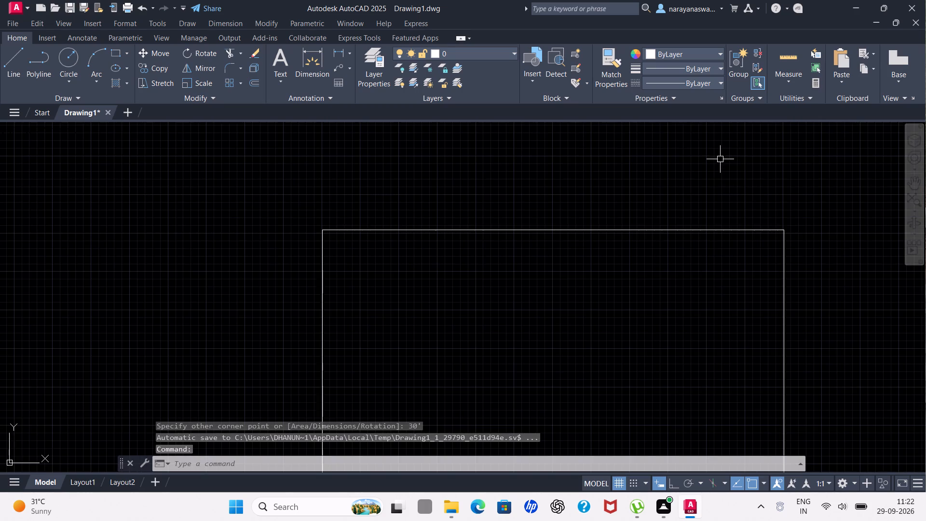
{"action": "scroll", "coordinate": [696, 217], "scroll_direction": "down", "scroll_amount": 4}
{"action": "scroll", "coordinate": [735, 264], "scroll_direction": "up", "scroll_amount": 2}
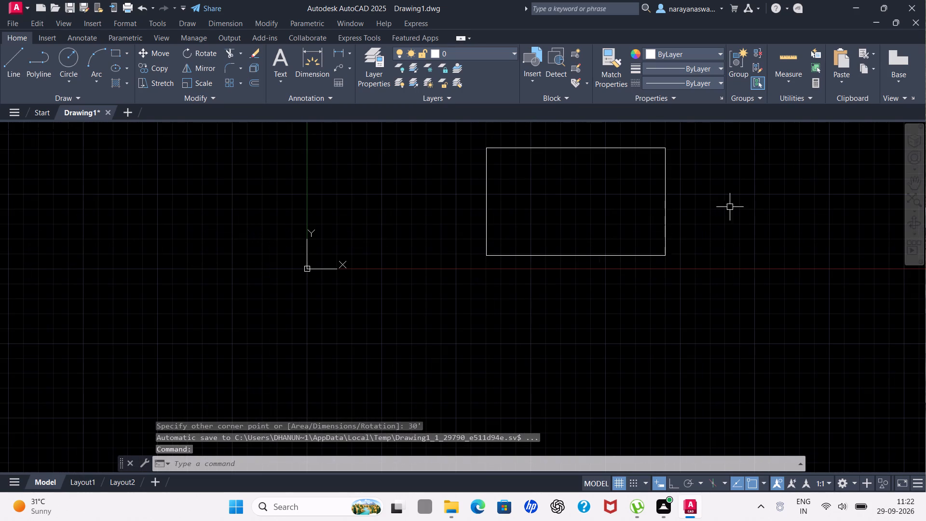
{"action": "scroll", "coordinate": [748, 189], "scroll_direction": "up", "scroll_amount": 2}
{"action": "scroll", "coordinate": [740, 185], "scroll_direction": "down", "scroll_amount": 2}
{"action": "scroll", "coordinate": [729, 142], "scroll_direction": "up", "scroll_amount": 2}
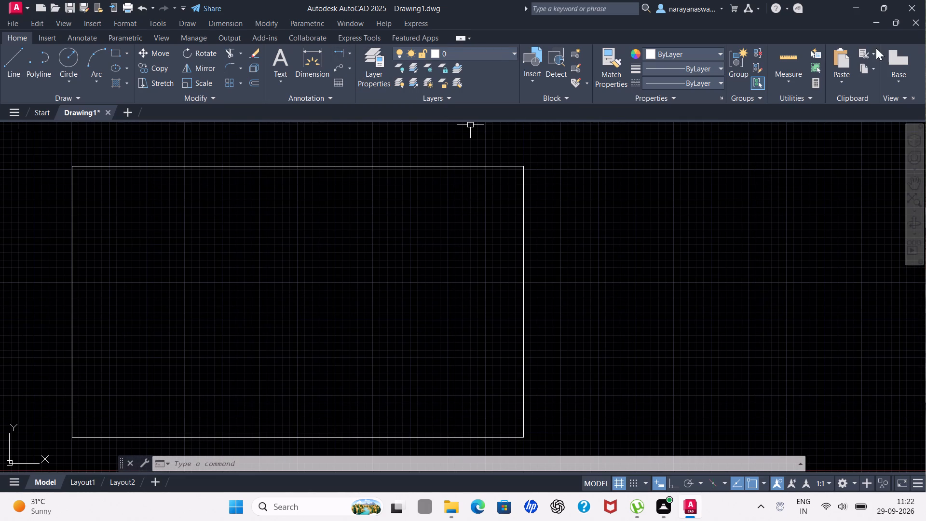
{"action": "left_click", "coordinate": [779, 61]}
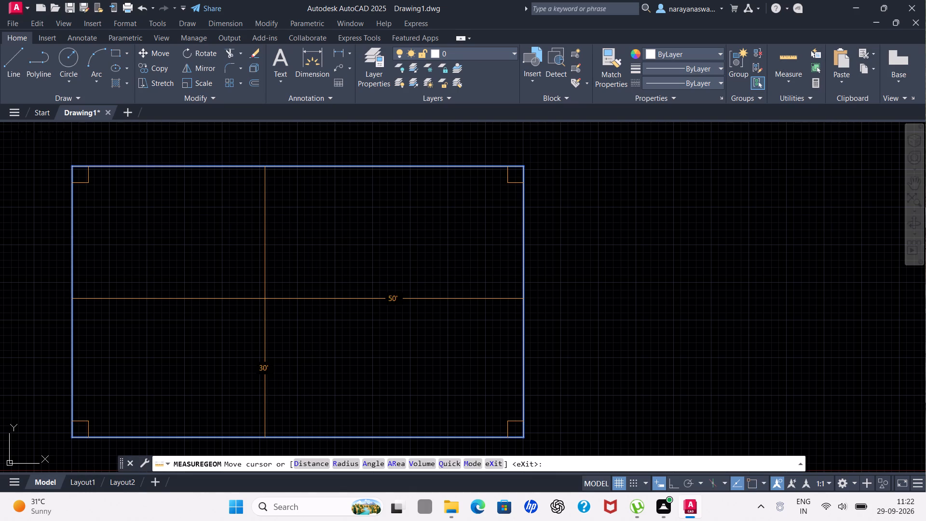
{"action": "key", "text": "Escape"}
Offset the 50' by 30' rectangle 9" inward to form the outer wall thickness.
{"action": "scroll", "coordinate": [286, 288], "scroll_direction": "down", "scroll_amount": 2}
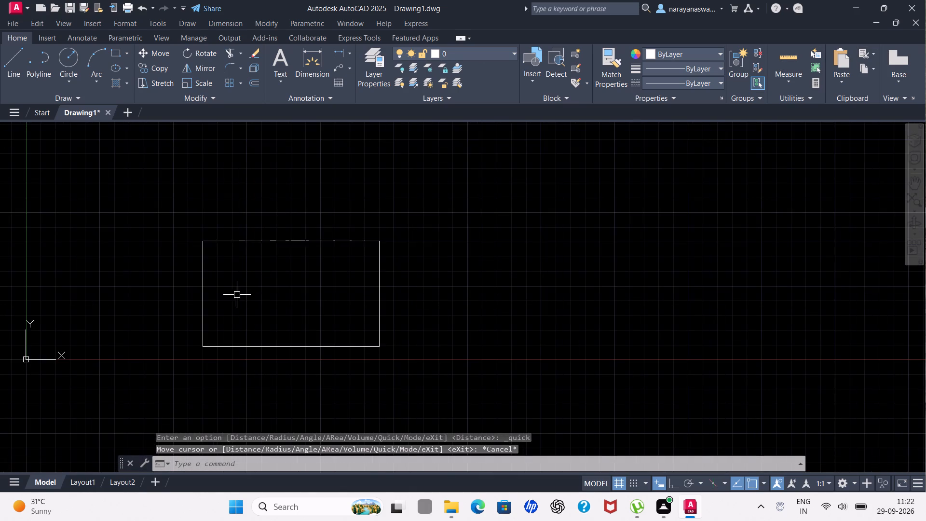
{"action": "scroll", "coordinate": [228, 295], "scroll_direction": "up", "scroll_amount": 2}
{"action": "scroll", "coordinate": [291, 295], "scroll_direction": "down", "scroll_amount": 2}
{"action": "scroll", "coordinate": [246, 322], "scroll_direction": "up", "scroll_amount": 1}
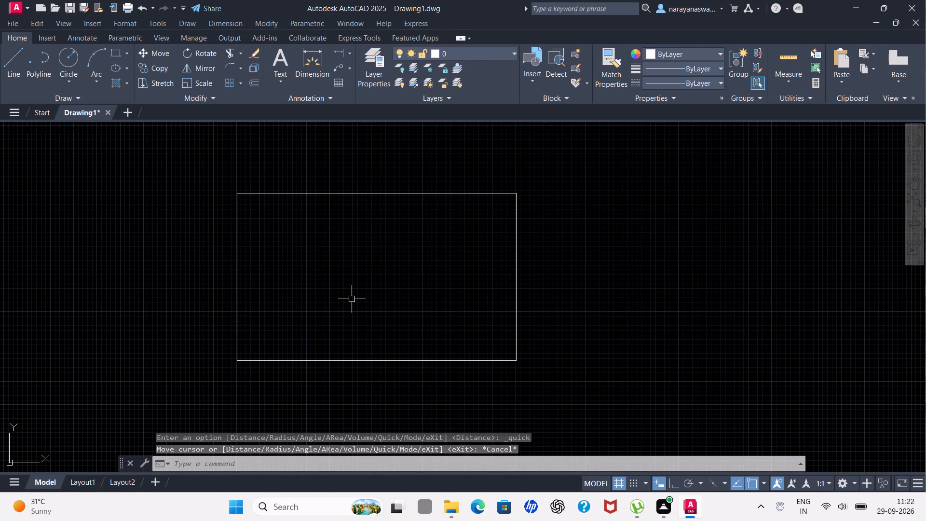
{"action": "type", "text": "OFF"}
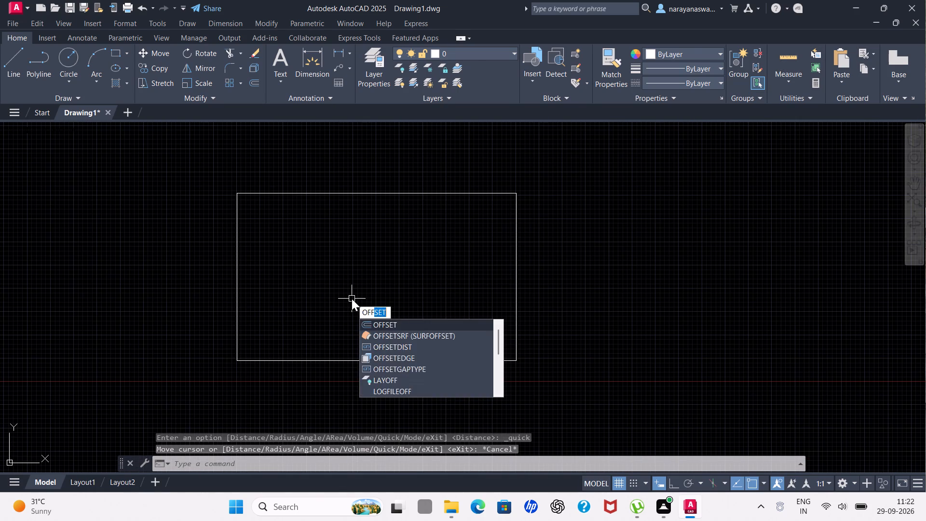
{"action": "key", "text": "Return"}
{"action": "type", "text": "9\""}
{"action": "key", "text": "Return"}
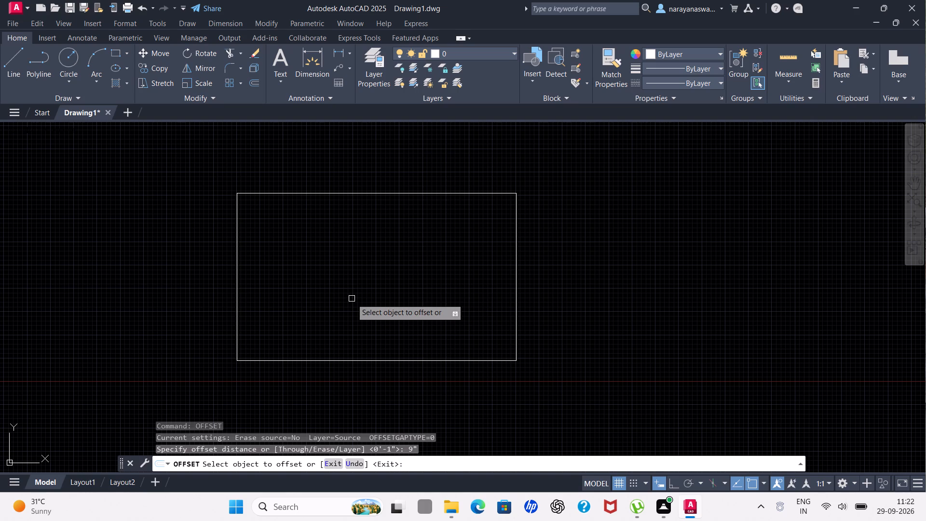
{"action": "left_click", "coordinate": [415, 192]}
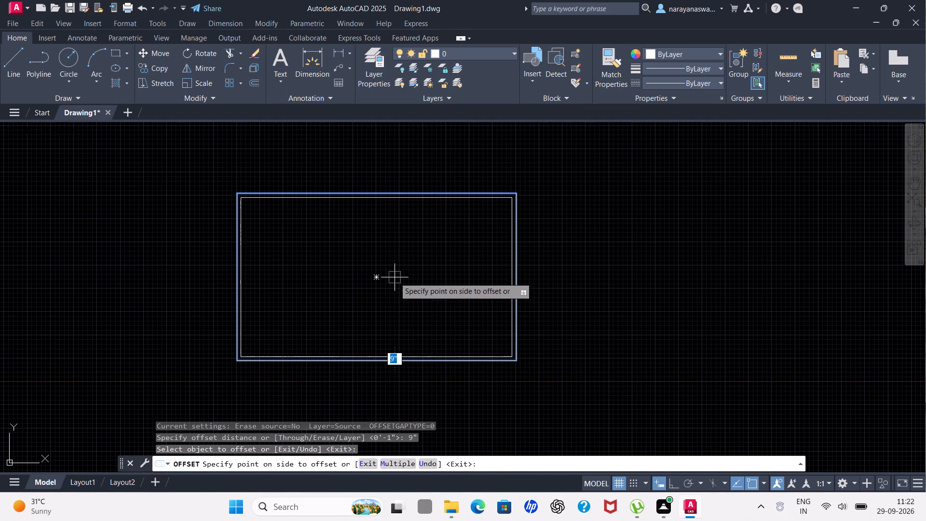
{"action": "left_click", "coordinate": [394, 280]}
{"action": "key", "text": "Escape"}
Explode the inner rectangle into separate lines.
{"action": "scroll", "coordinate": [389, 255], "scroll_direction": "up", "scroll_amount": 1}
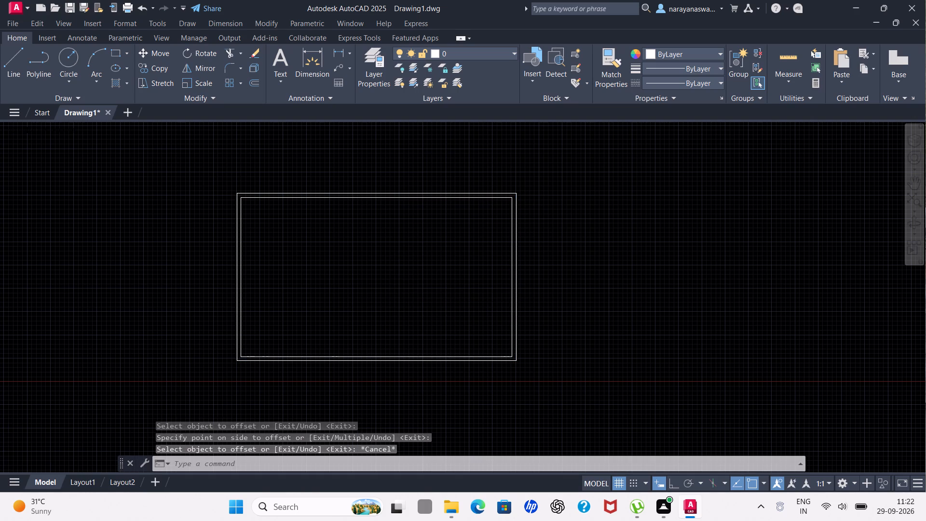
{"action": "key", "text": "x"}
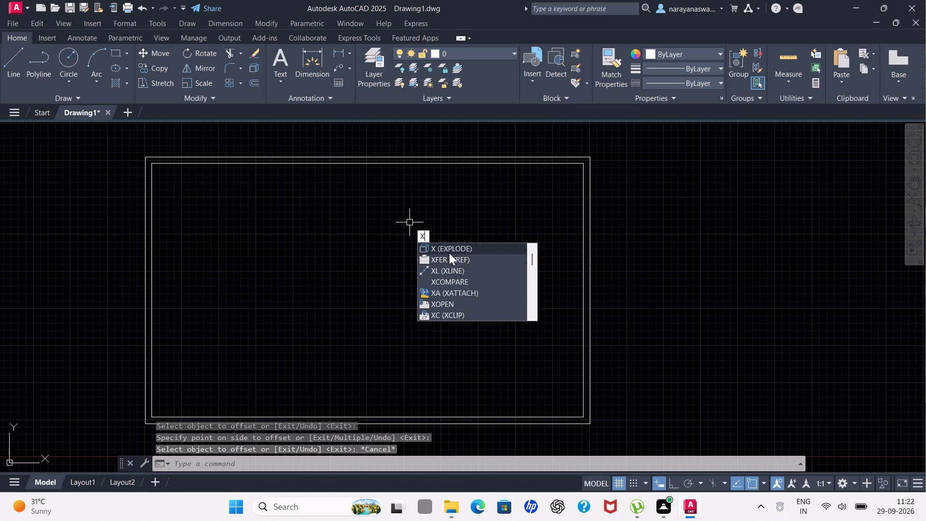
{"action": "left_click", "coordinate": [463, 248]}
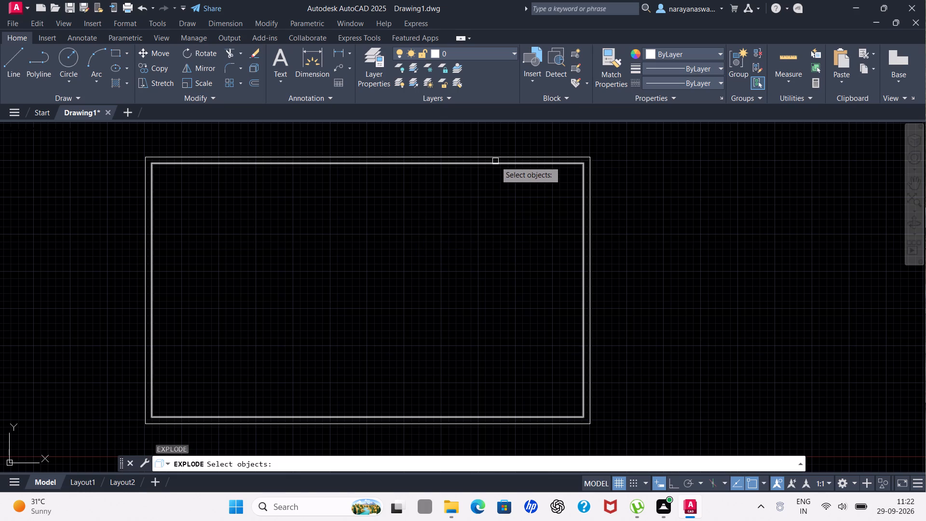
{"action": "left_click", "coordinate": [494, 164]}
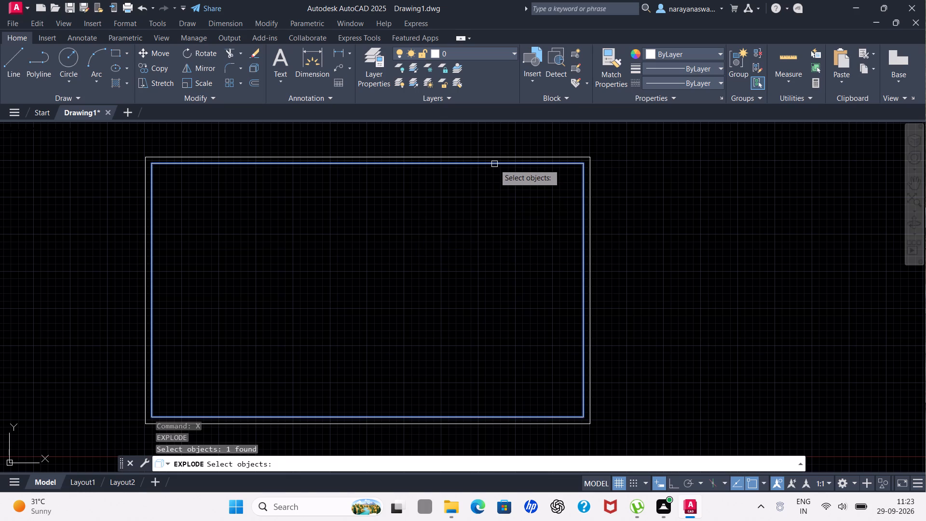
{"action": "key", "text": "Return"}
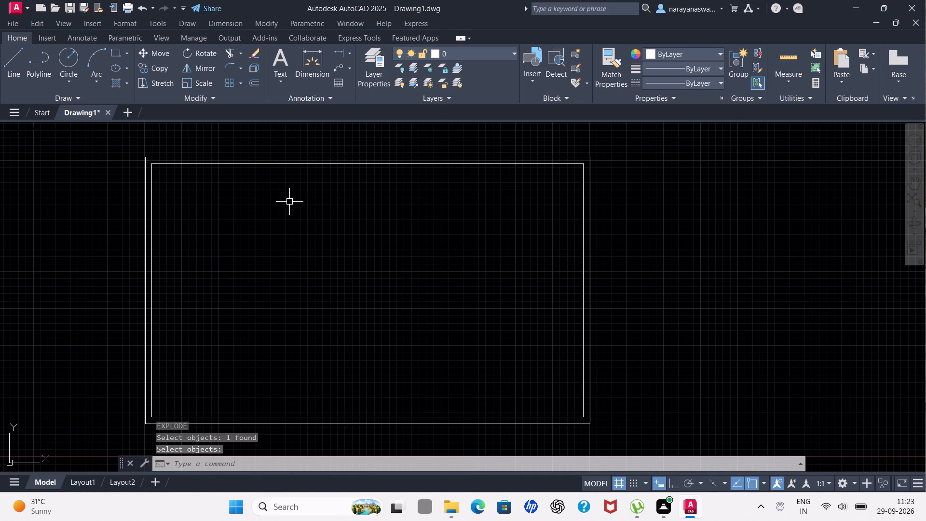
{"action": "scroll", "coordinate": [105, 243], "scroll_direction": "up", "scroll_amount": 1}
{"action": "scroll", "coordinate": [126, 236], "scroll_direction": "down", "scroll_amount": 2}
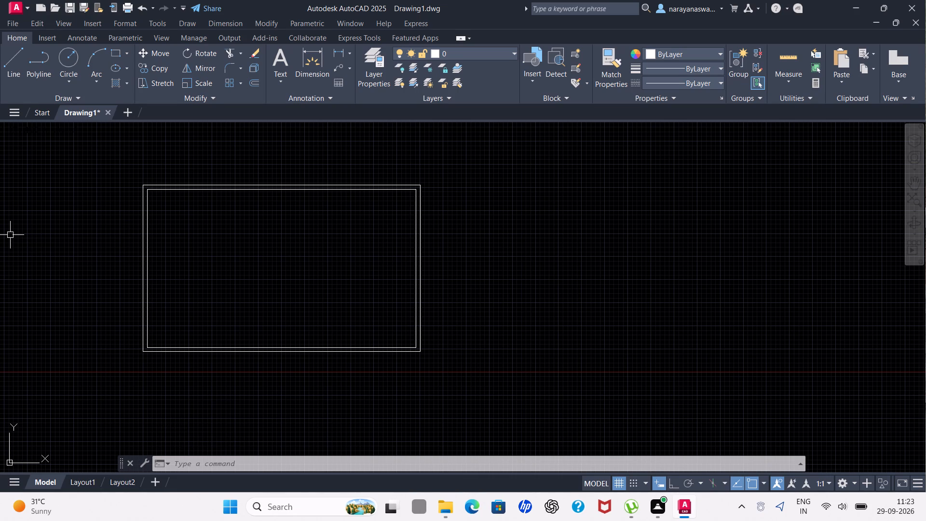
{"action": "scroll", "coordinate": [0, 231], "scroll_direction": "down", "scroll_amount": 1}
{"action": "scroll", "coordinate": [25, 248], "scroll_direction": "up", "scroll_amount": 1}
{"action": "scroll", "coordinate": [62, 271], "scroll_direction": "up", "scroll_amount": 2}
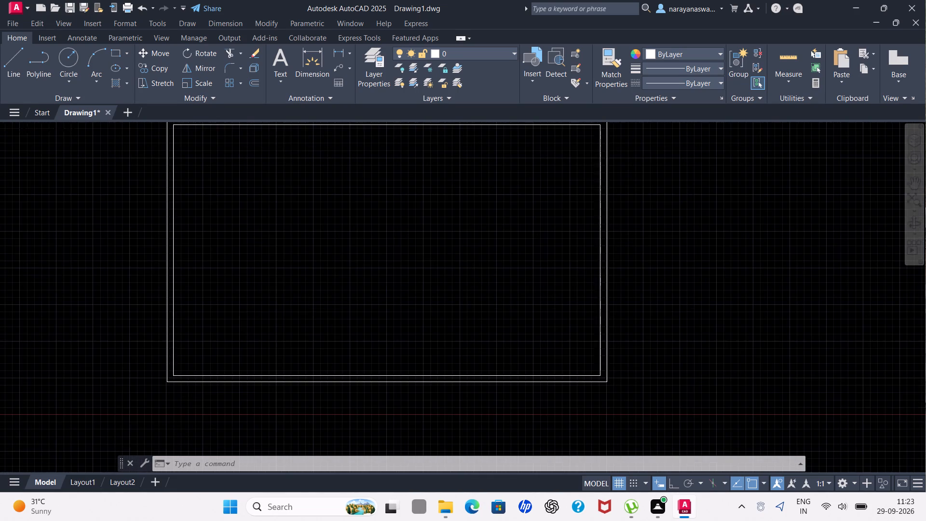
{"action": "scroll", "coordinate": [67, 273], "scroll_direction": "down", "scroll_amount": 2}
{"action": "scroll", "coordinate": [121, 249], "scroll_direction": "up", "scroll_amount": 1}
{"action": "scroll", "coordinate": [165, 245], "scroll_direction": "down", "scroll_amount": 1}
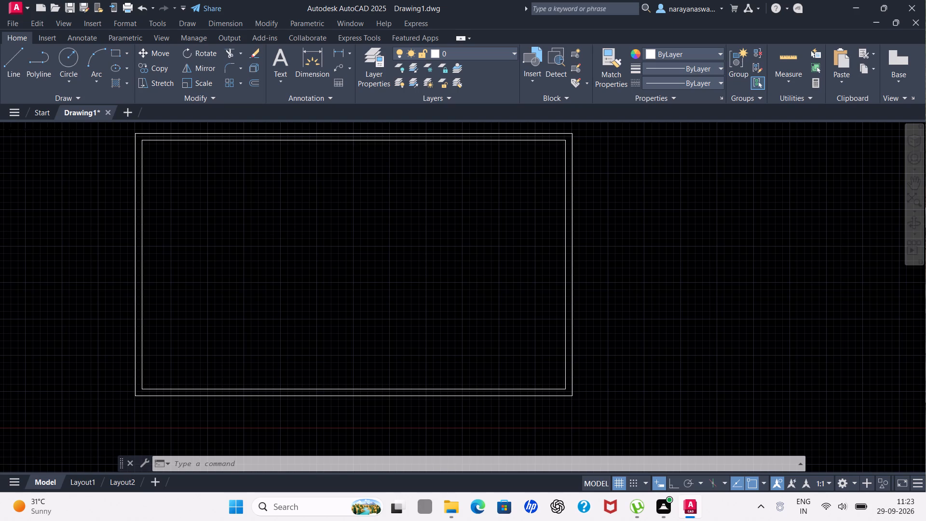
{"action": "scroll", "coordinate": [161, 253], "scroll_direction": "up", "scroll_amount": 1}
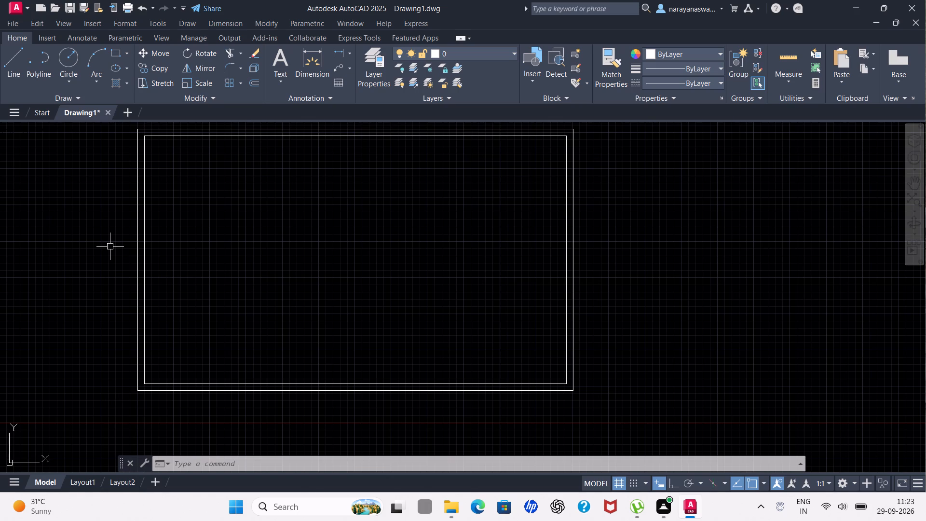
Offset the inner face of the left outer wall 14'4" into the plan to place a vertical partition line.
{"action": "type", "text": "OFF"}
{"action": "key", "text": "Return"}
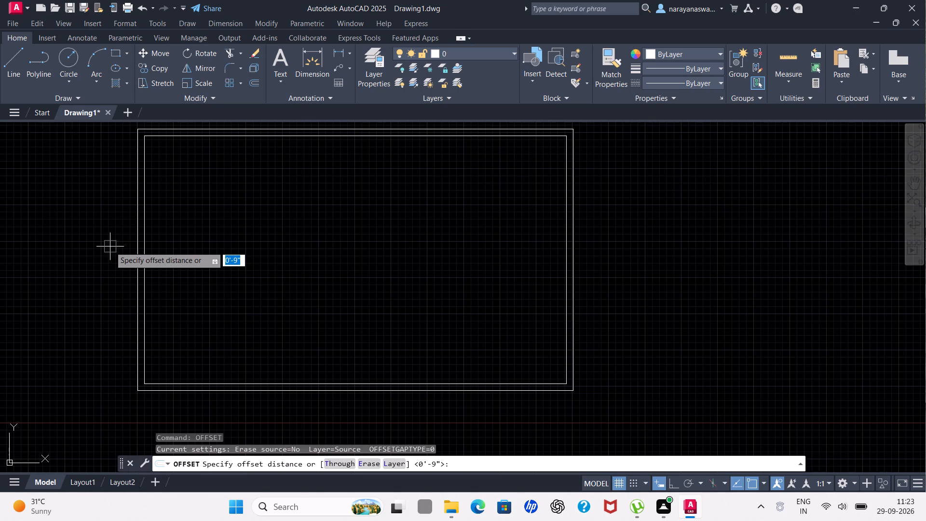
{"action": "type", "text": "14"}
{"action": "key", "text": "apostrophe"}
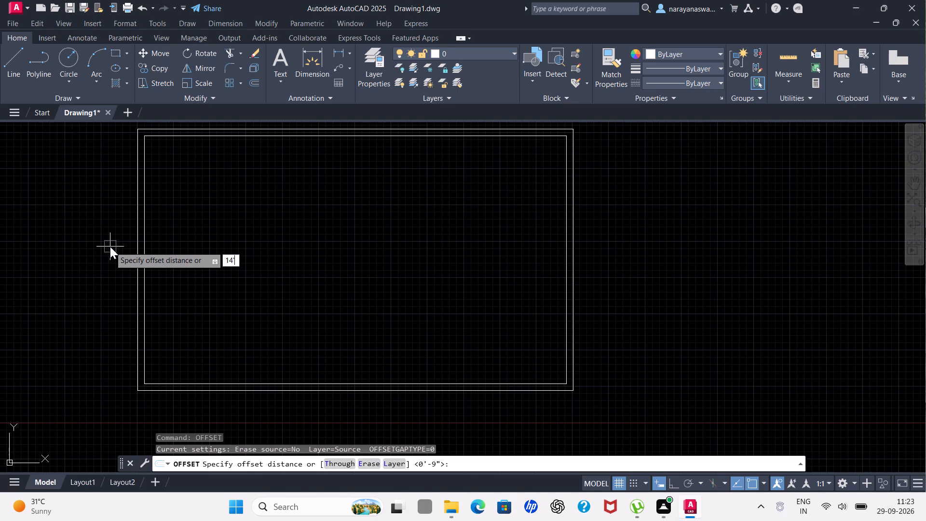
{"action": "type", "text": "4\""}
{"action": "key", "text": "Return"}
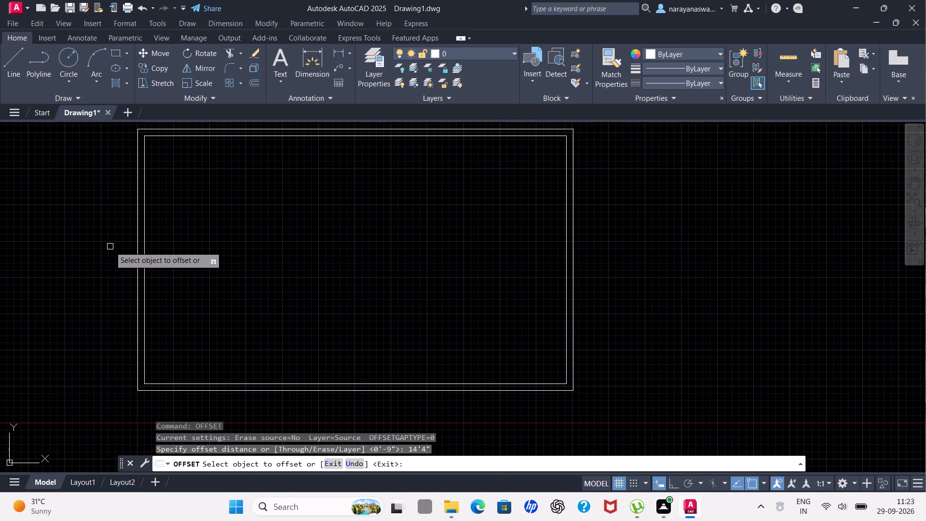
{"action": "left_click", "coordinate": [144, 247]}
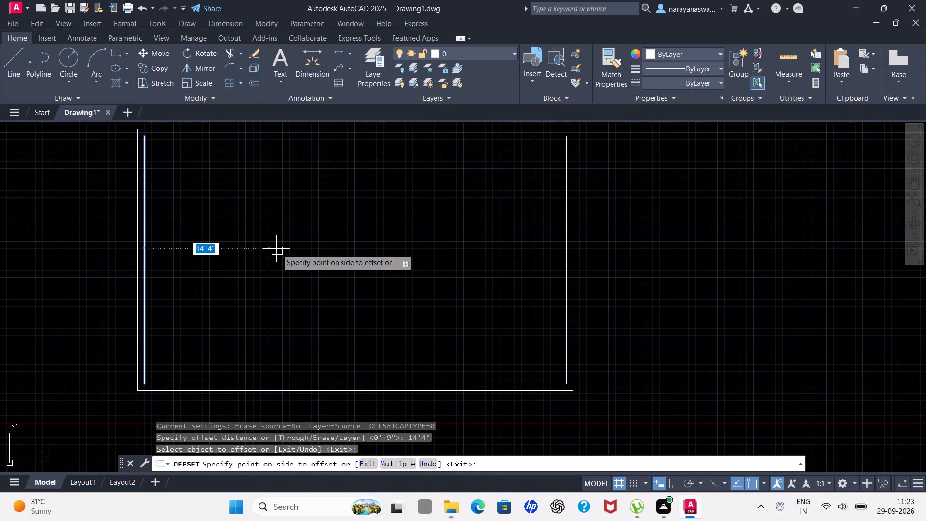
{"action": "left_click", "coordinate": [277, 249]}
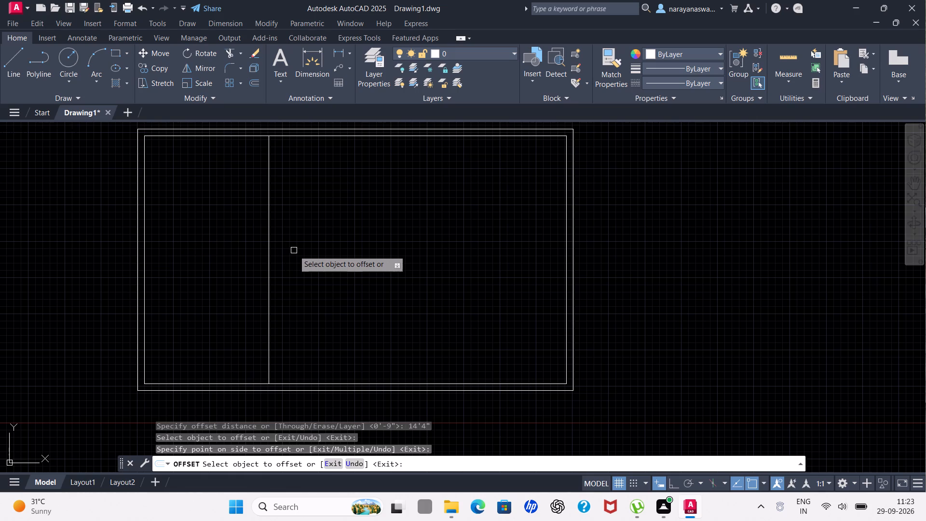
{"action": "key", "text": "Escape"}
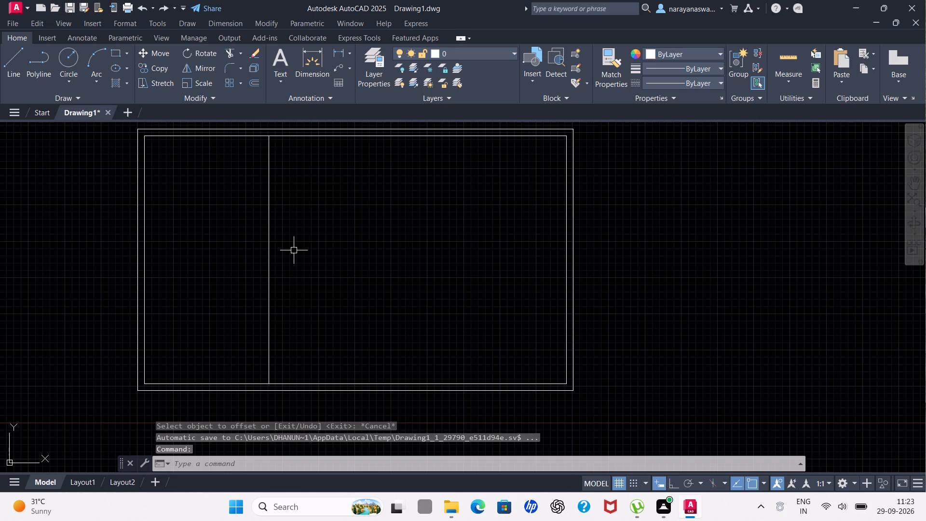
Offset the vertical partition line 4.5" to its right to give the partition wall its thickness.
{"action": "key", "text": "space"}
{"action": "type", "text": "4.5\""}
{"action": "key", "text": "Return"}
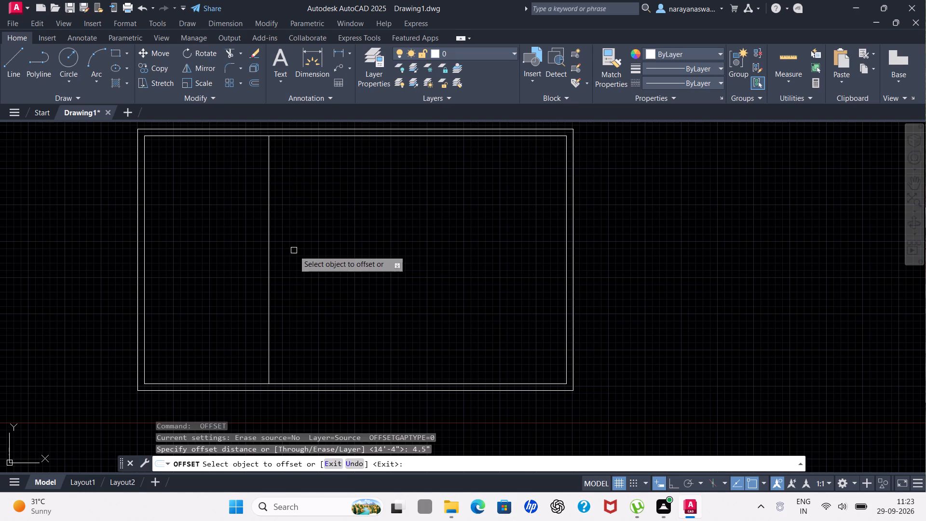
{"action": "left_click", "coordinate": [271, 265]}
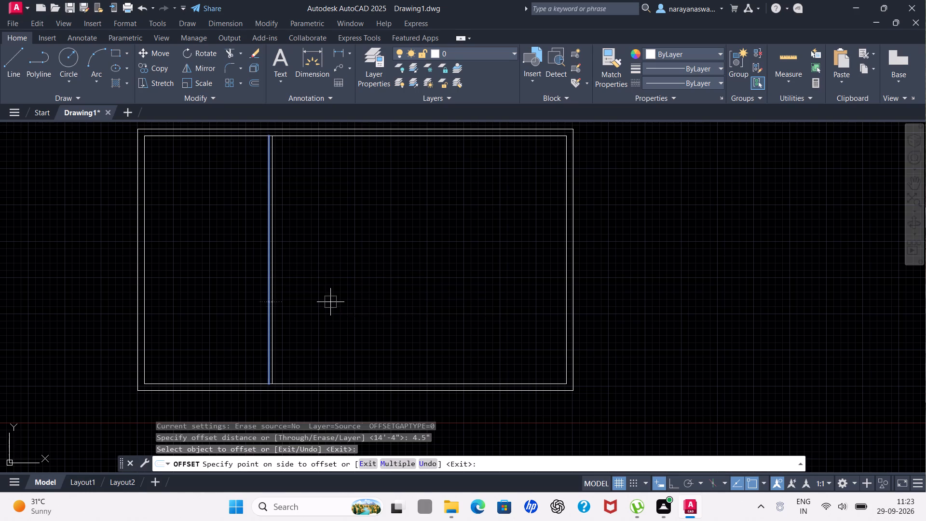
{"action": "left_click", "coordinate": [330, 302]}
{"action": "key", "text": "Escape"}
Offset the inner face of the top outer wall 11'4" downward to place a horizontal partition line.
{"action": "key", "text": "space"}
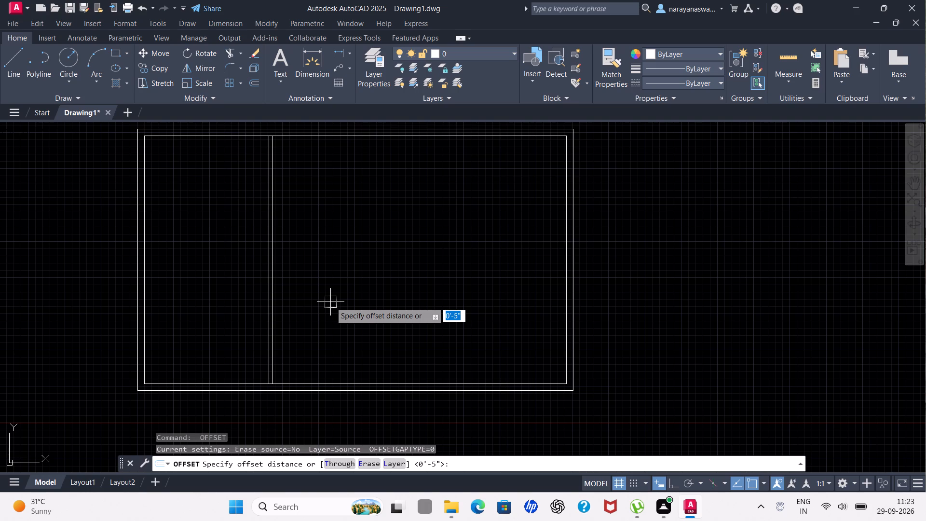
{"action": "type", "text": "11"}
{"action": "key", "text": "apostrophe"}
{"action": "key", "text": "3"}
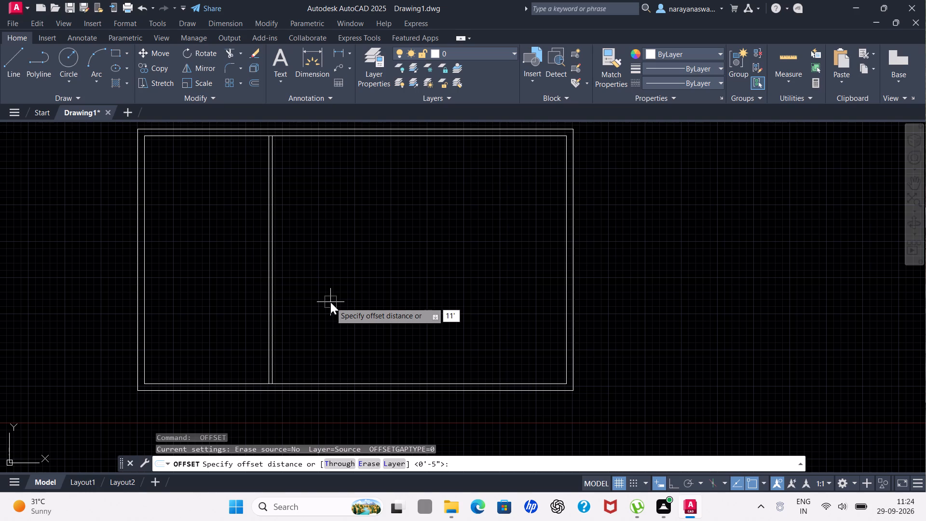
{"action": "key", "text": "BackSpace"}
{"action": "type", "text": "4\""}
{"action": "key", "text": "Return"}
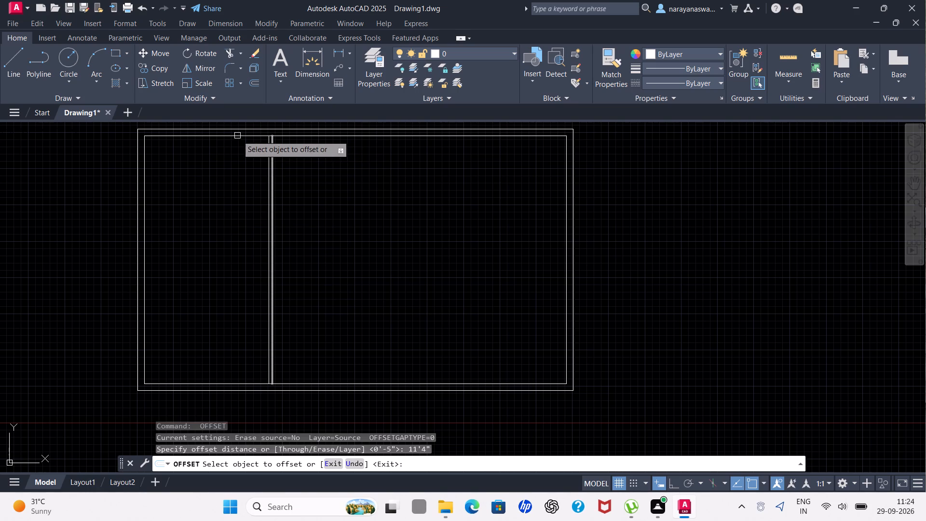
{"action": "left_click", "coordinate": [237, 136]}
{"action": "left_click", "coordinate": [225, 208]}
{"action": "key", "text": "Escape"}
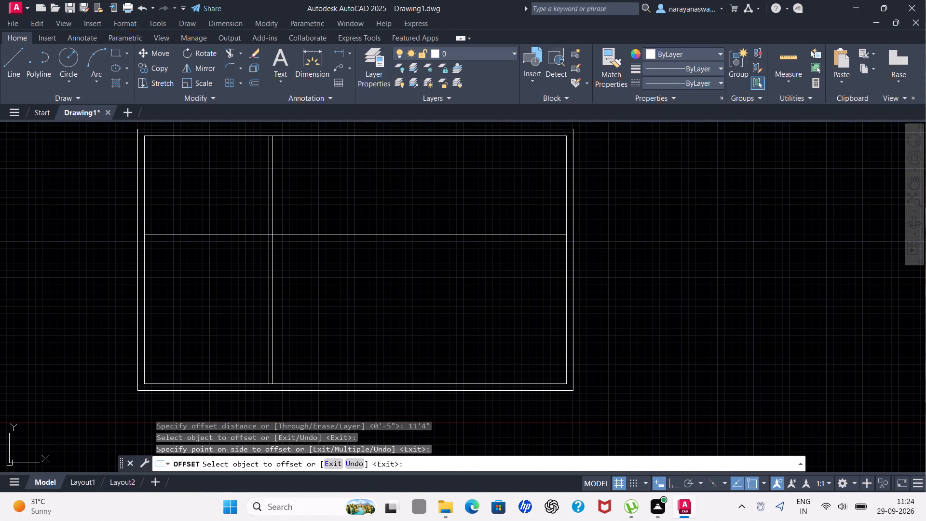
Offset the horizontal partition line by 4.5" to give that partition wall its thickness.
{"action": "key", "text": "space"}
{"action": "type", "text": "4."}
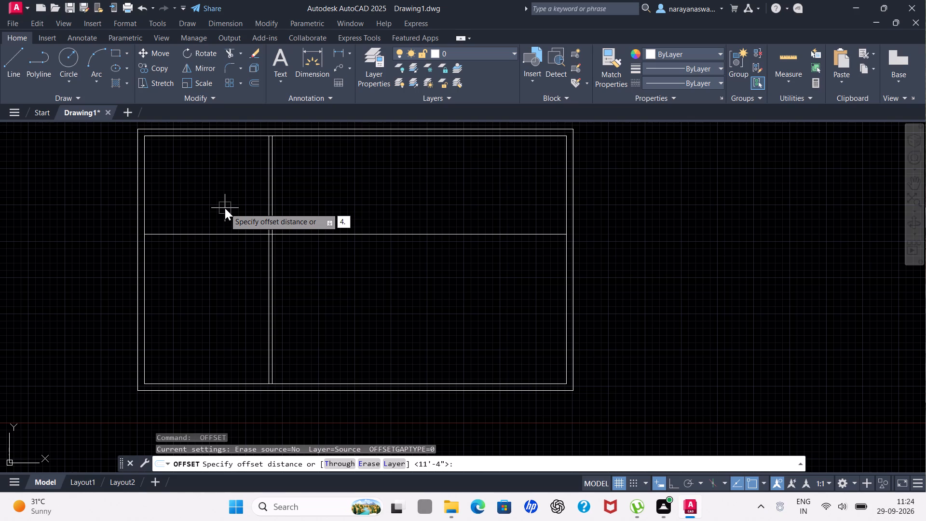
{"action": "key", "text": "5"}
{"action": "key", "text": "shift+quotedbl"}
{"action": "key", "text": "Return"}
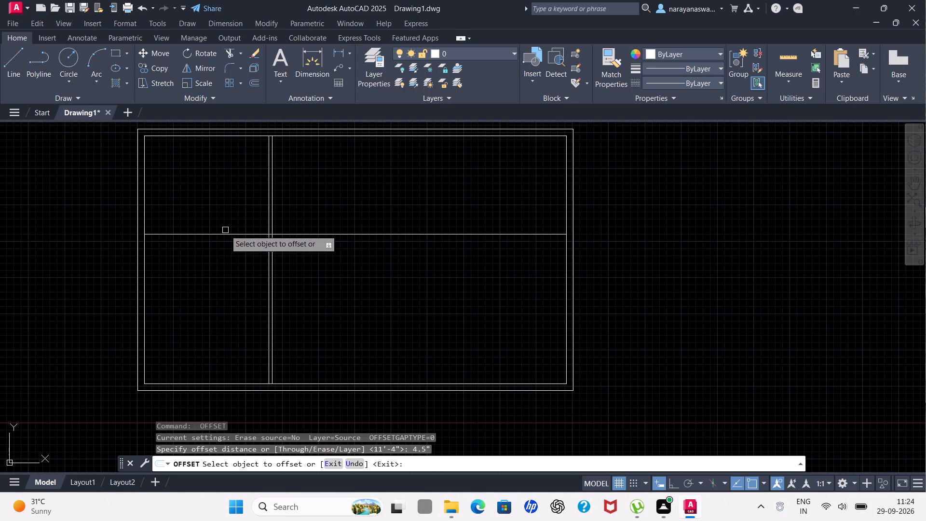
{"action": "left_click", "coordinate": [228, 235]}
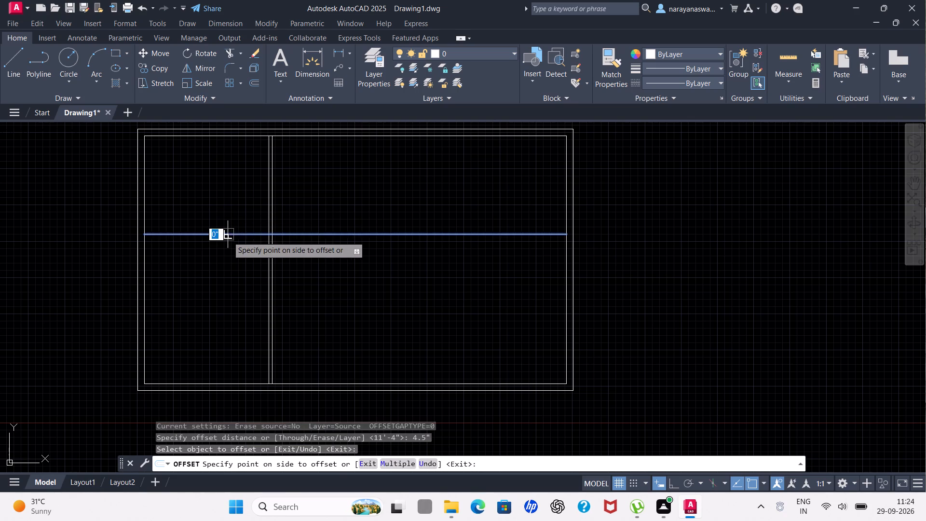
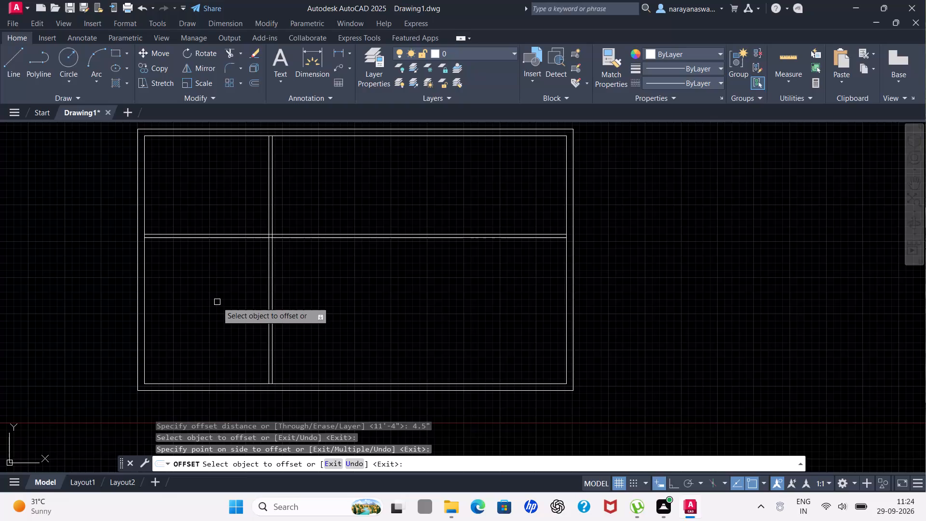
Offset the lower line of the horizontal partition wall 5' downward to place another horizontal wall line.
{"action": "key", "text": "Escape"}
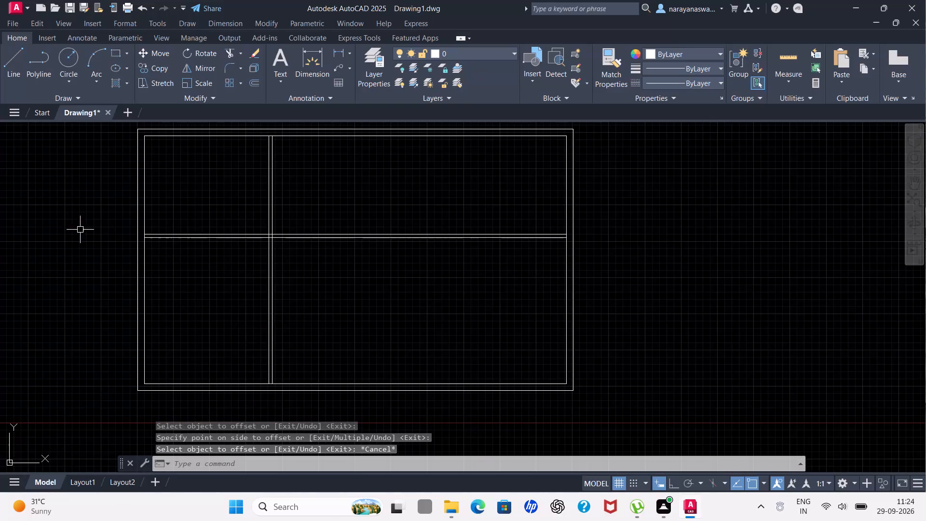
{"action": "scroll", "coordinate": [56, 264], "scroll_direction": "up", "scroll_amount": 1}
{"action": "scroll", "coordinate": [319, 328], "scroll_direction": "up", "scroll_amount": 2}
{"action": "scroll", "coordinate": [321, 329], "scroll_direction": "down", "scroll_amount": 2}
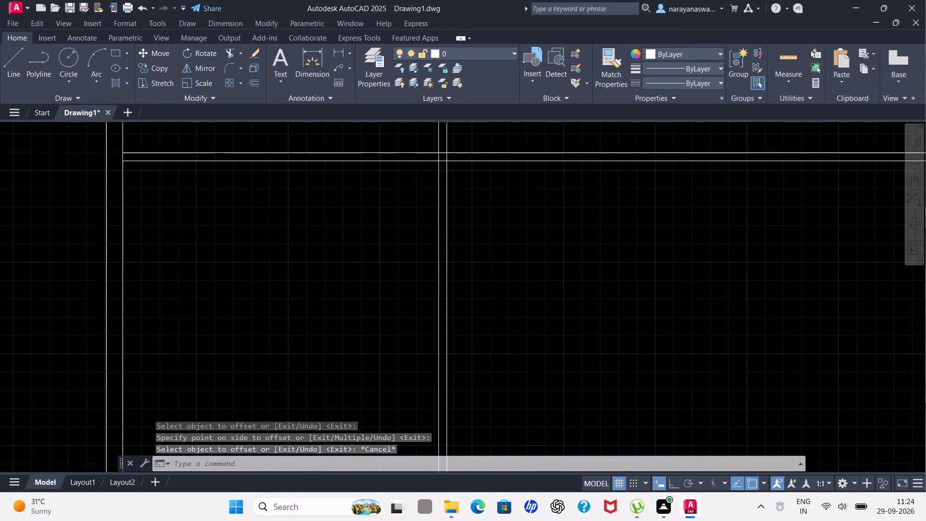
{"action": "scroll", "coordinate": [329, 318], "scroll_direction": "up", "scroll_amount": 1}
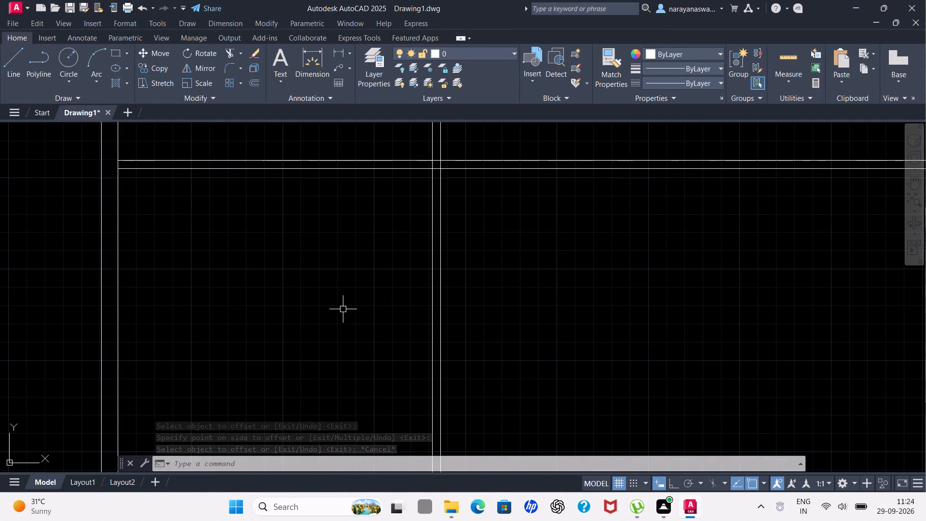
{"action": "key", "text": "space"}
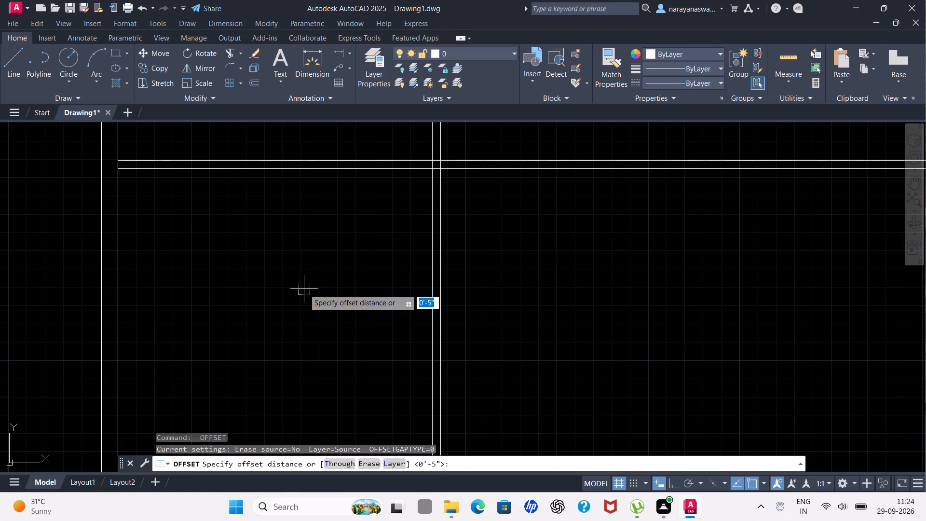
{"action": "type", "text": "5'"}
{"action": "key", "text": "Return"}
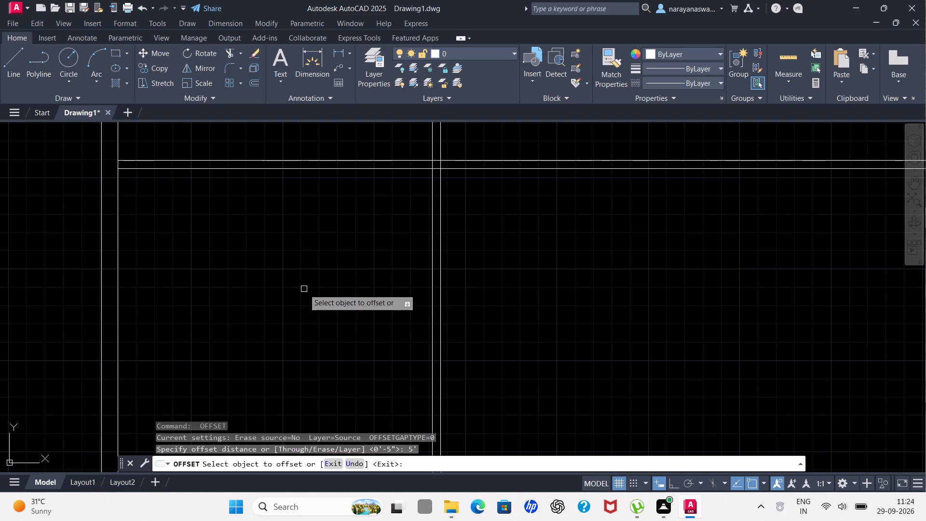
{"action": "left_click", "coordinate": [248, 167]}
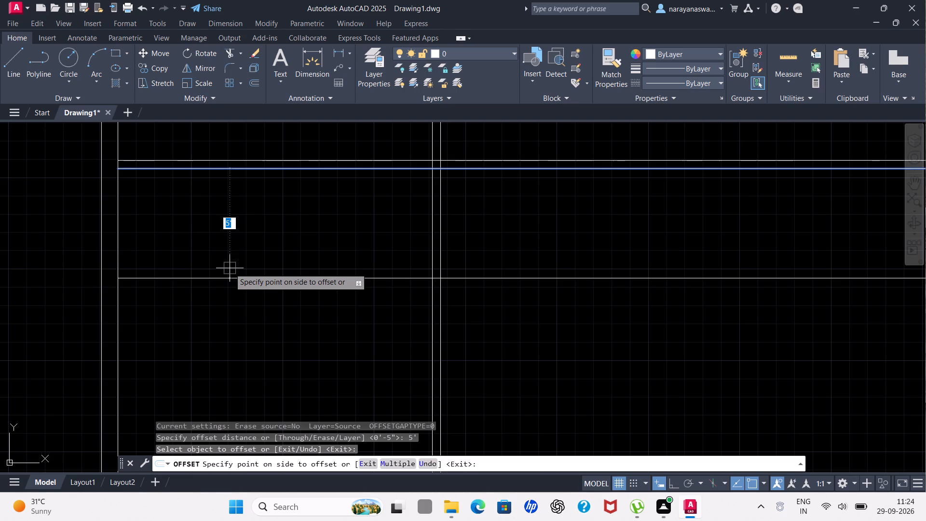
{"action": "left_click", "coordinate": [230, 268]}
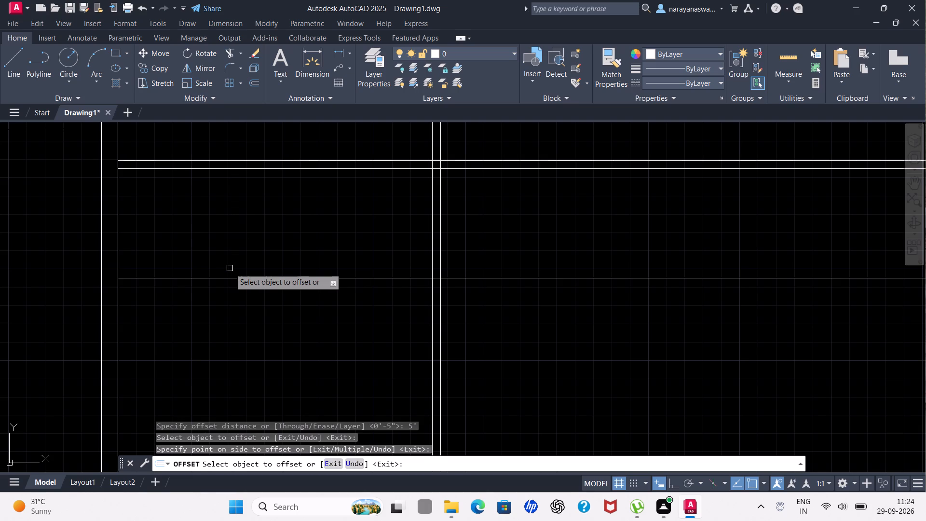
{"action": "key", "text": "Escape"}
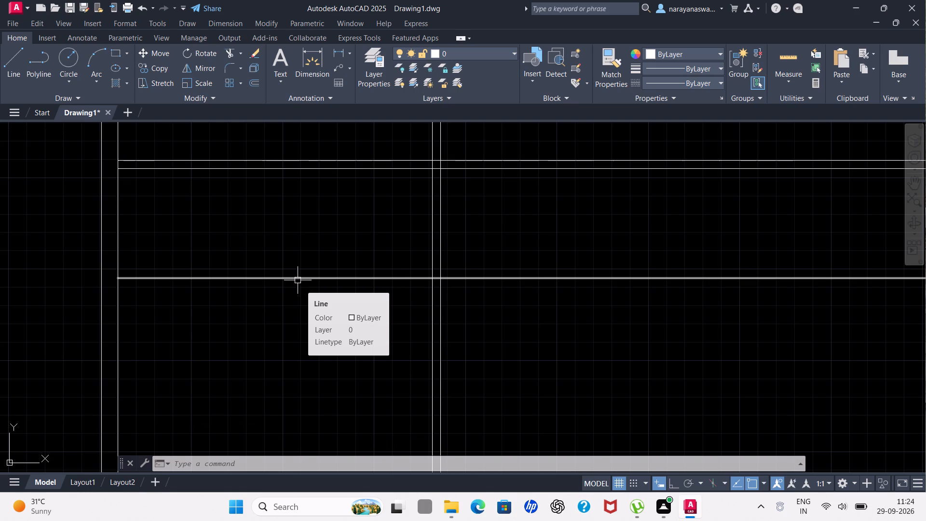
Offset the new horizontal wall line 9" downward to give that wall its thickness.
{"action": "key", "text": "space"}
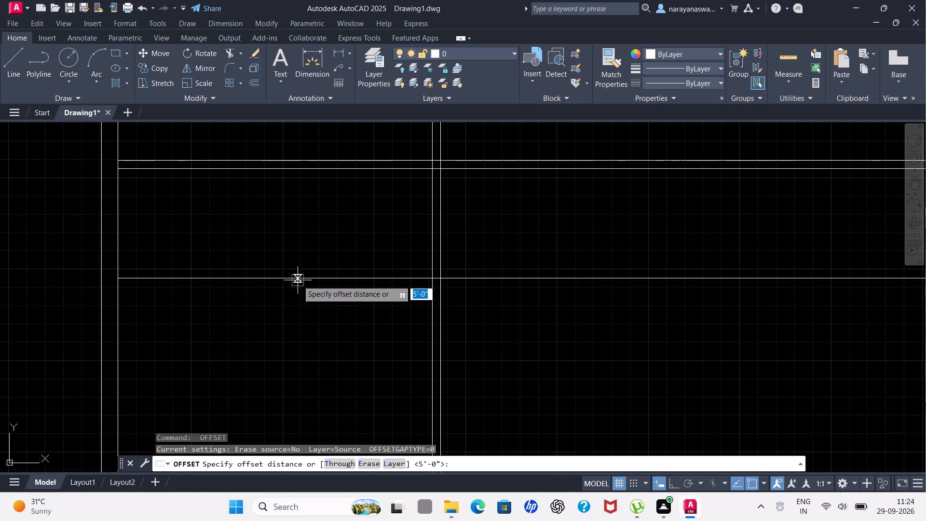
{"action": "key", "text": "4"}
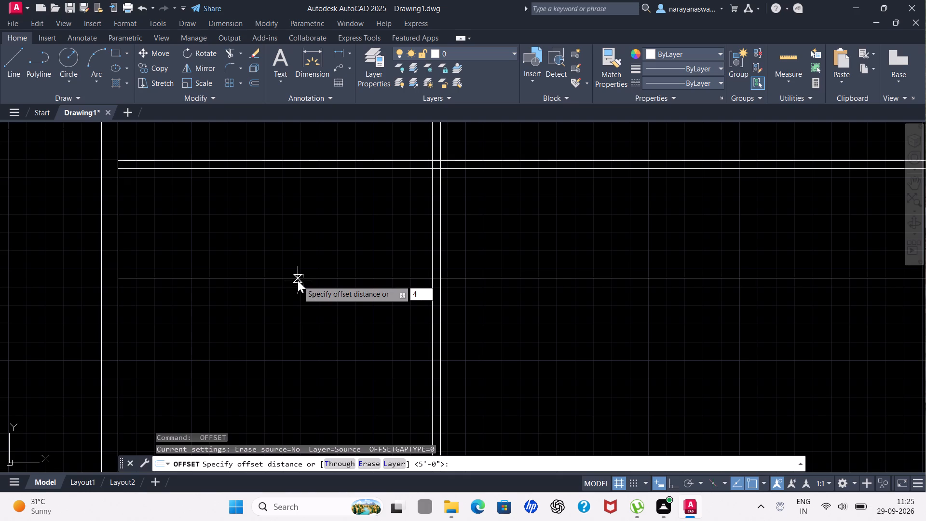
{"action": "key", "text": "BackSpace"}
{"action": "type", "text": "9\""}
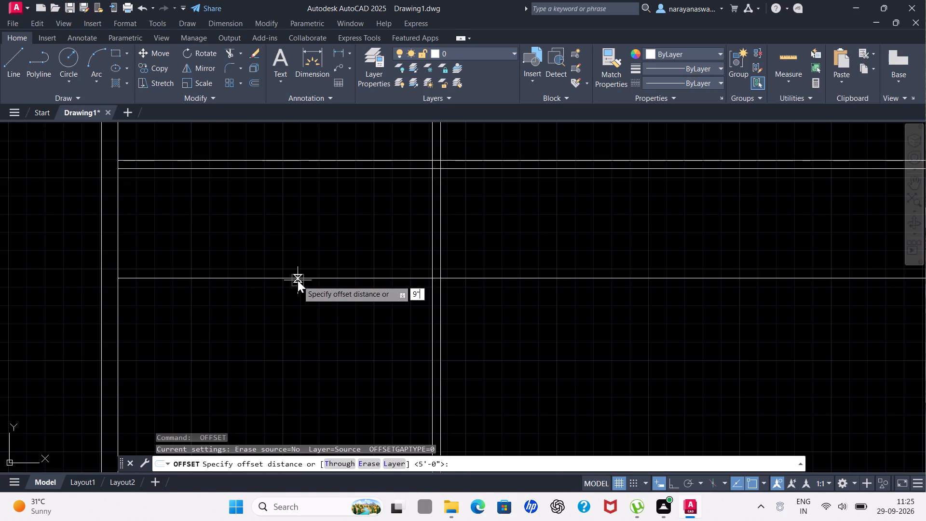
{"action": "key", "text": "shift+Return"}
{"action": "left_click", "coordinate": [298, 280]}
{"action": "left_click", "coordinate": [291, 304]}
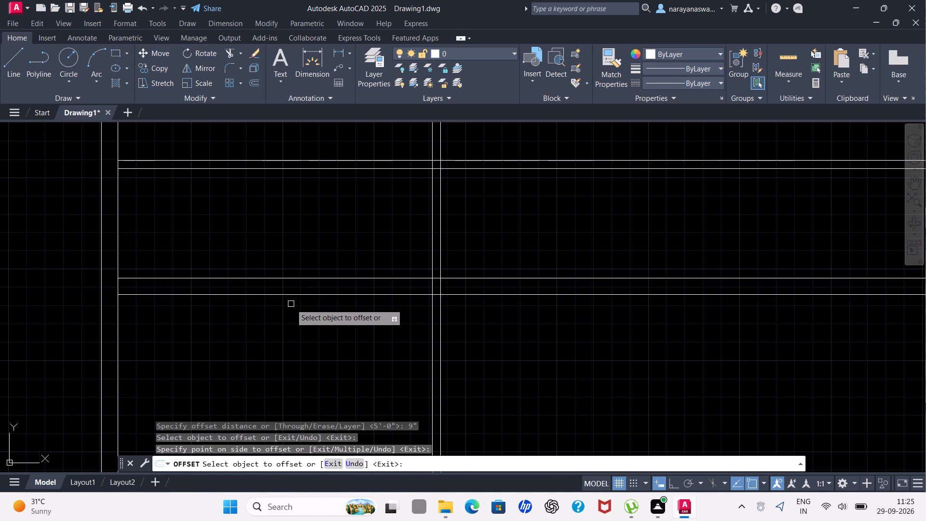
{"action": "key", "text": "Escape"}
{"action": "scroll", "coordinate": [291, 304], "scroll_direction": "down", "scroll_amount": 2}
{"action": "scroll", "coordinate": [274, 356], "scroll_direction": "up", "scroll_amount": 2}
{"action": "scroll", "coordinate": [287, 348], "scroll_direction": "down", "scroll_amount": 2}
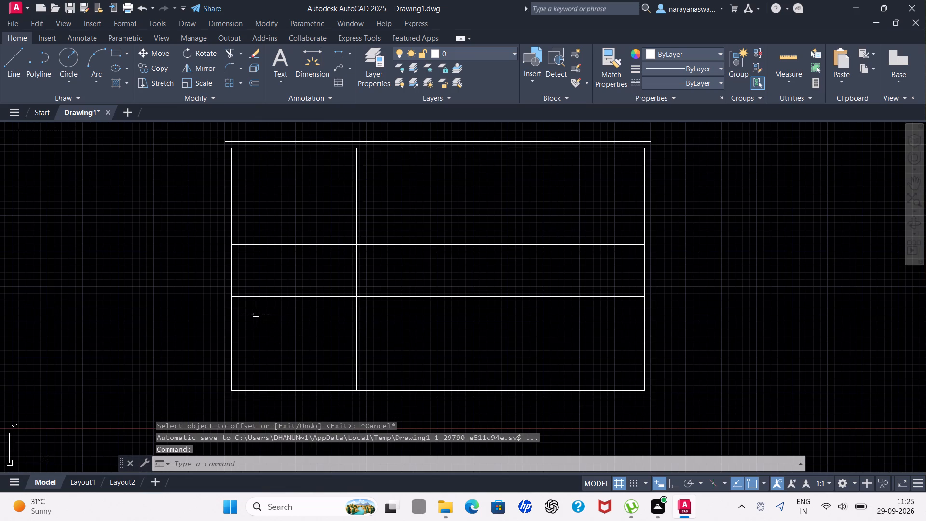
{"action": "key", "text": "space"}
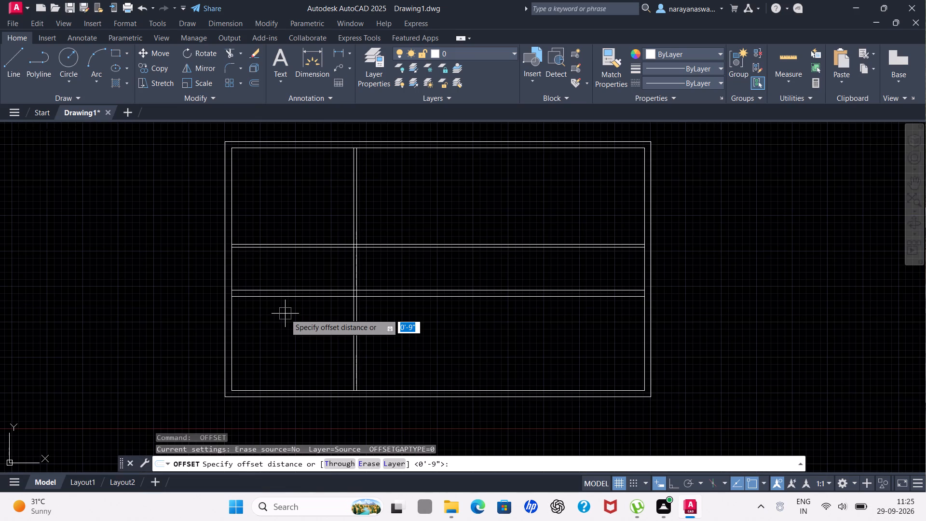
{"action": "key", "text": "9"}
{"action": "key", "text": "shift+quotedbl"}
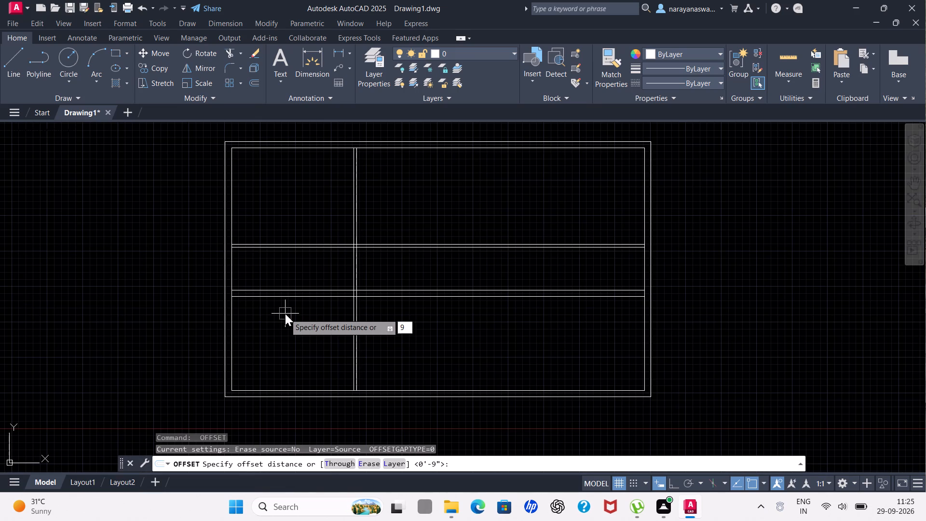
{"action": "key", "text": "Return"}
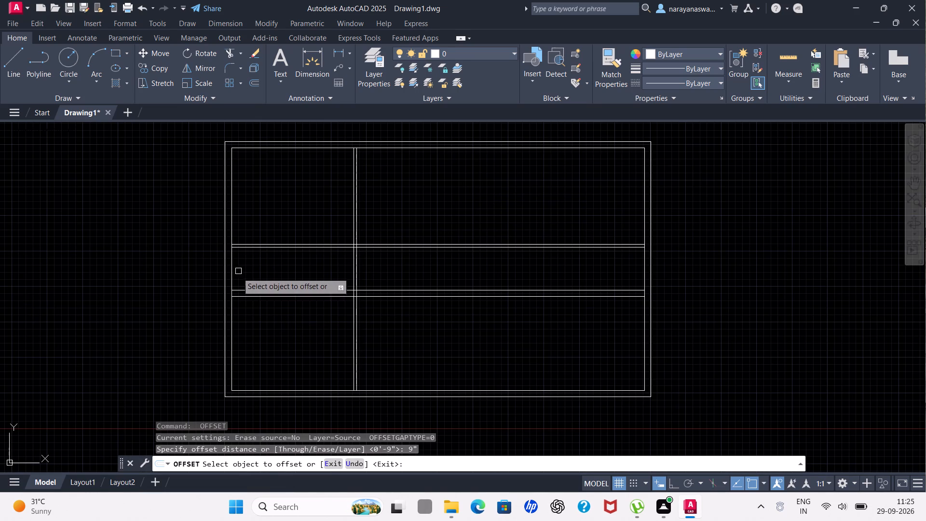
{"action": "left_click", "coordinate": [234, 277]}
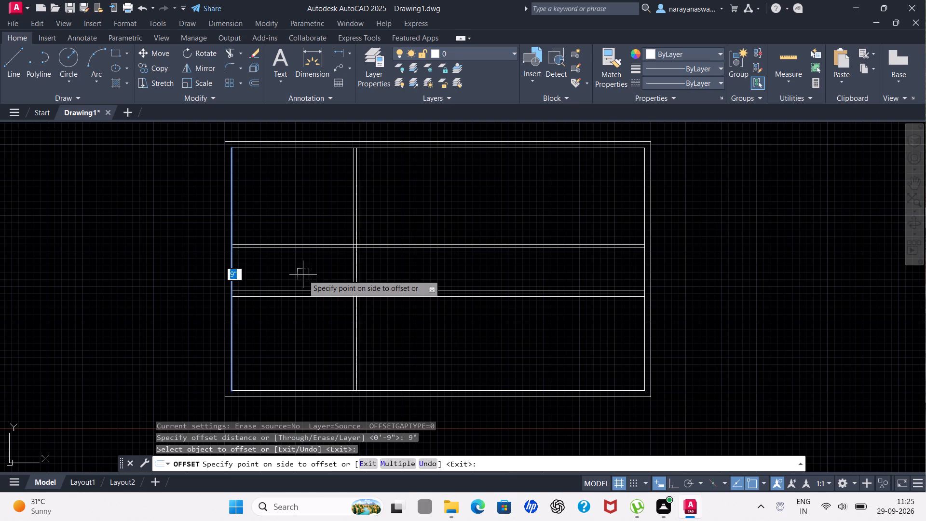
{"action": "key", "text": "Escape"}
Offset the inner face of the left outer wall 9' into the plan to place a second vertical partition line.
{"action": "key", "text": "space"}
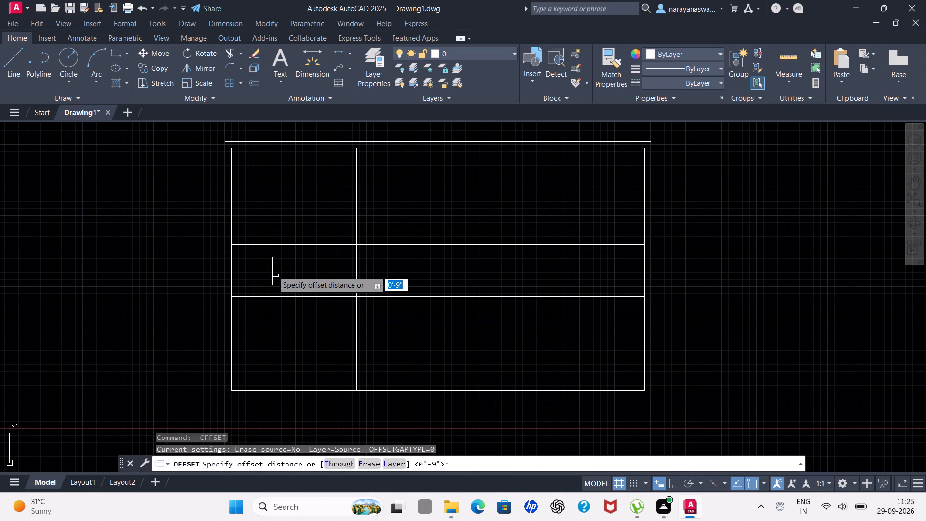
{"action": "type", "text": "9'"}
{"action": "key", "text": "Return"}
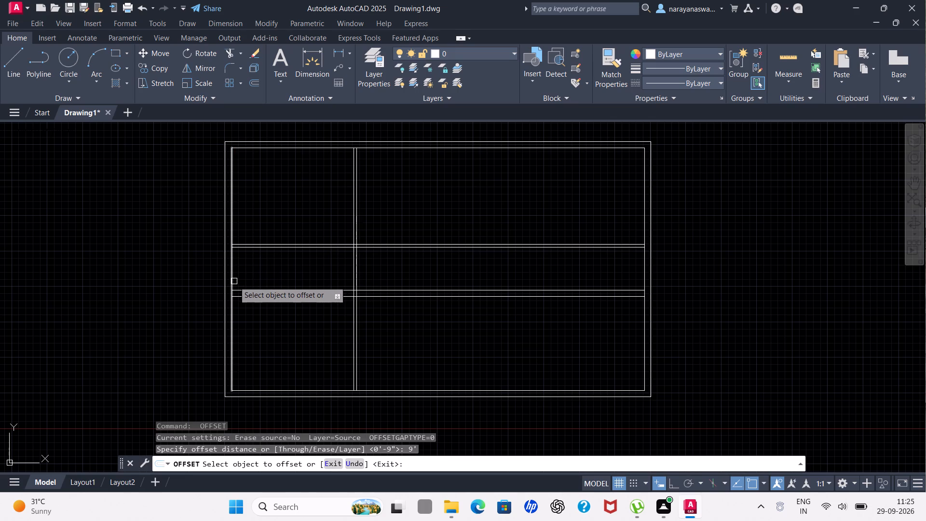
{"action": "left_click", "coordinate": [234, 281]}
{"action": "left_click", "coordinate": [276, 280]}
{"action": "key", "text": "Escape"}
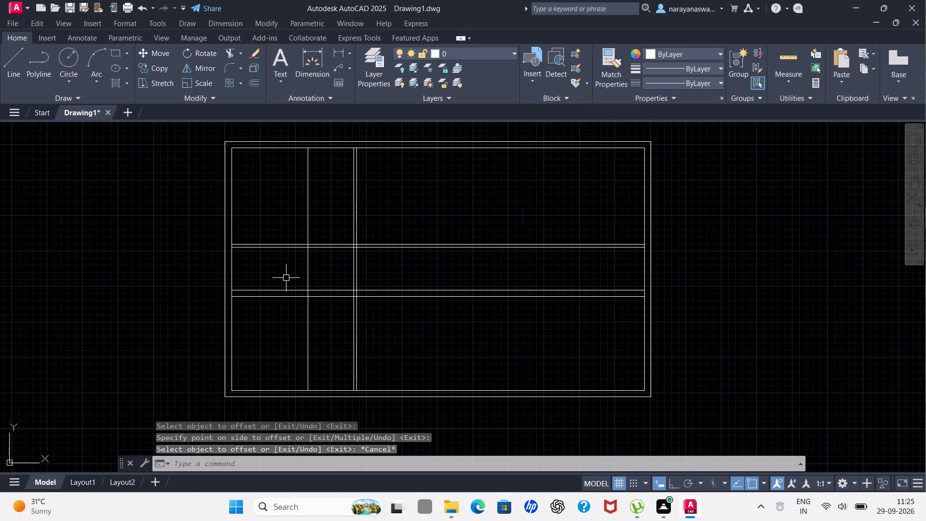
Offset the second vertical partition line 4.5" to its right to give that partition its thickness.
{"action": "key", "text": "space"}
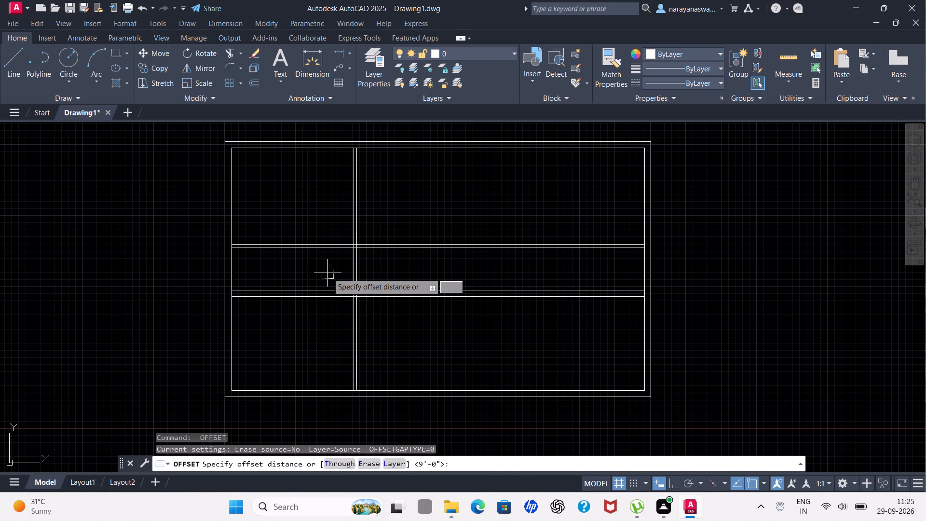
{"action": "type", "text": "4.5\""}
{"action": "key", "text": "Return"}
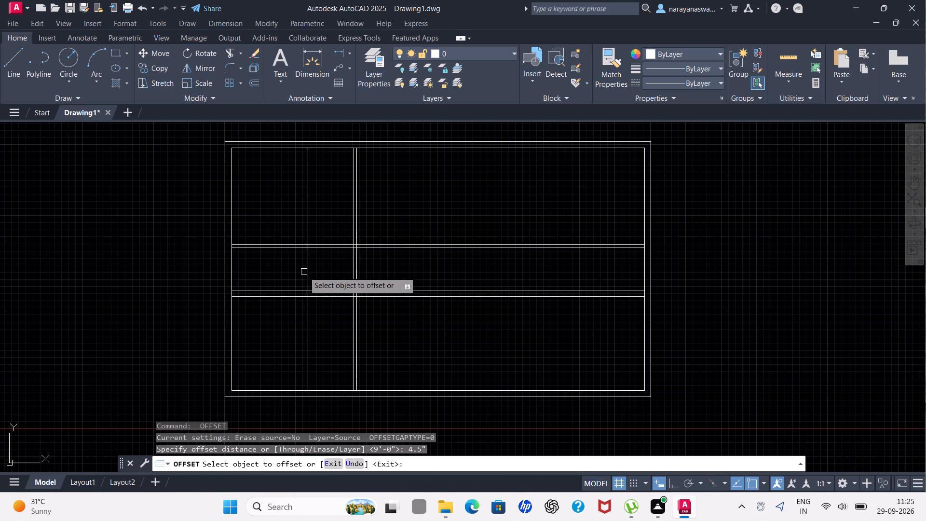
{"action": "left_click", "coordinate": [307, 271]}
{"action": "left_click", "coordinate": [330, 270]}
{"action": "key", "text": "Escape"}
Offset the inner face of the bottom outer wall 14' upward to place a horizontal line between the two horizontal walls.
{"action": "scroll", "coordinate": [330, 270], "scroll_direction": "down", "scroll_amount": 2}
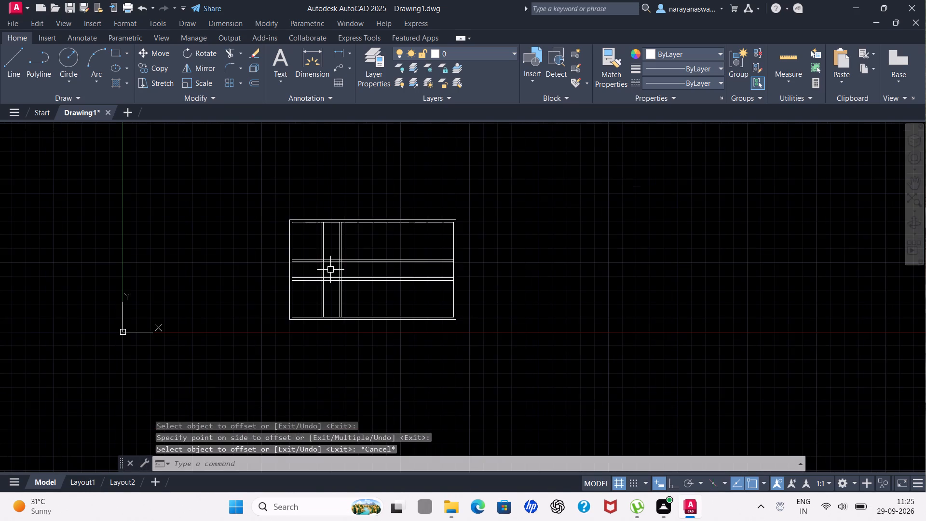
{"action": "scroll", "coordinate": [309, 335], "scroll_direction": "up", "scroll_amount": 2}
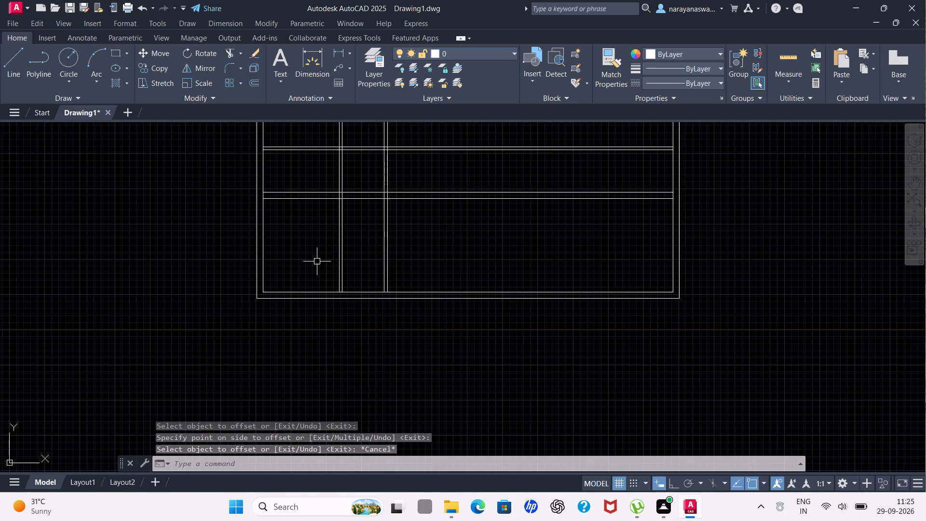
{"action": "scroll", "coordinate": [316, 260], "scroll_direction": "down", "scroll_amount": 1}
{"action": "scroll", "coordinate": [319, 236], "scroll_direction": "up", "scroll_amount": 1}
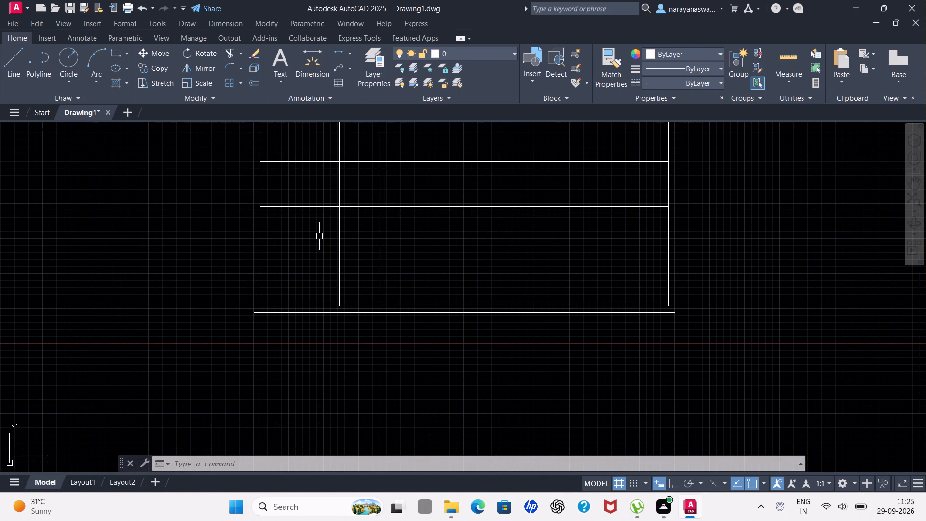
{"action": "key", "text": "space"}
{"action": "type", "text": "14"}
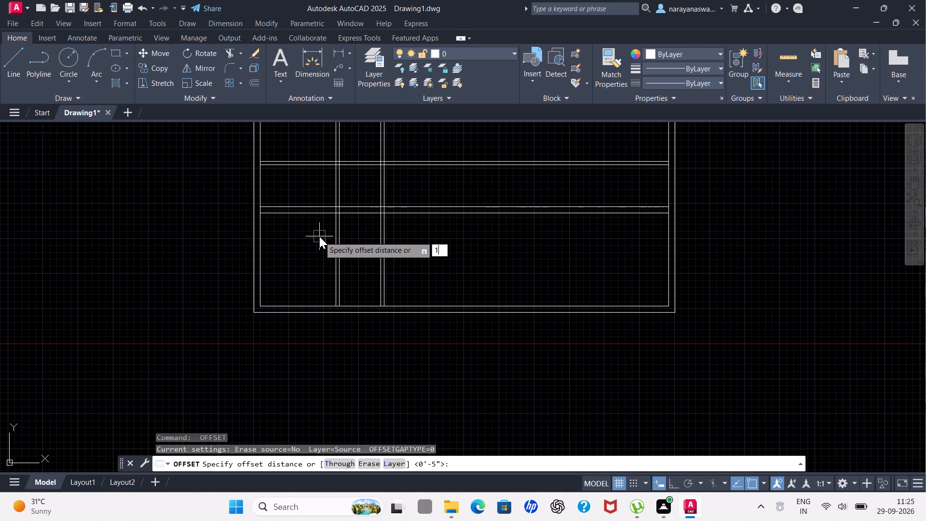
{"action": "key", "text": "apostrophe"}
{"action": "key", "text": "Return"}
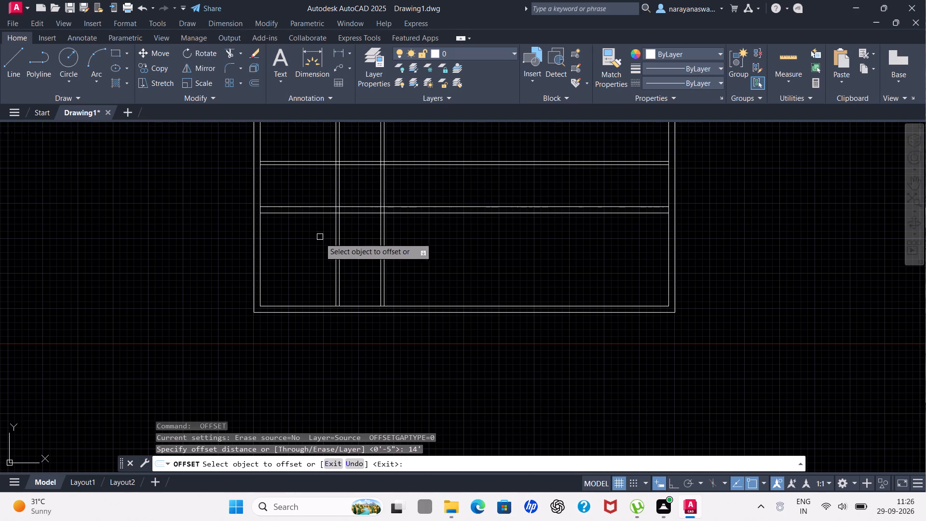
{"action": "left_click", "coordinate": [309, 306]}
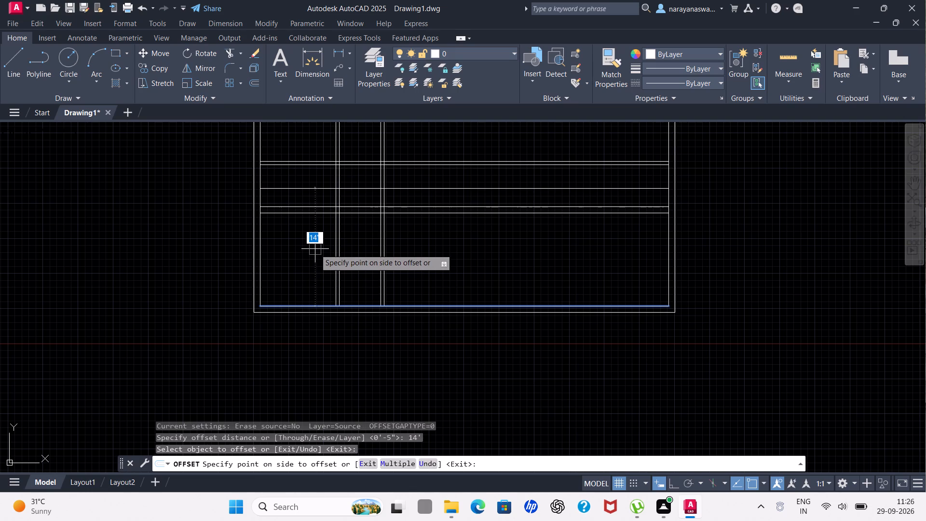
{"action": "left_click", "coordinate": [315, 248]}
{"action": "scroll", "coordinate": [315, 248], "scroll_direction": "down", "scroll_amount": 2}
{"action": "key", "text": "Escape"}
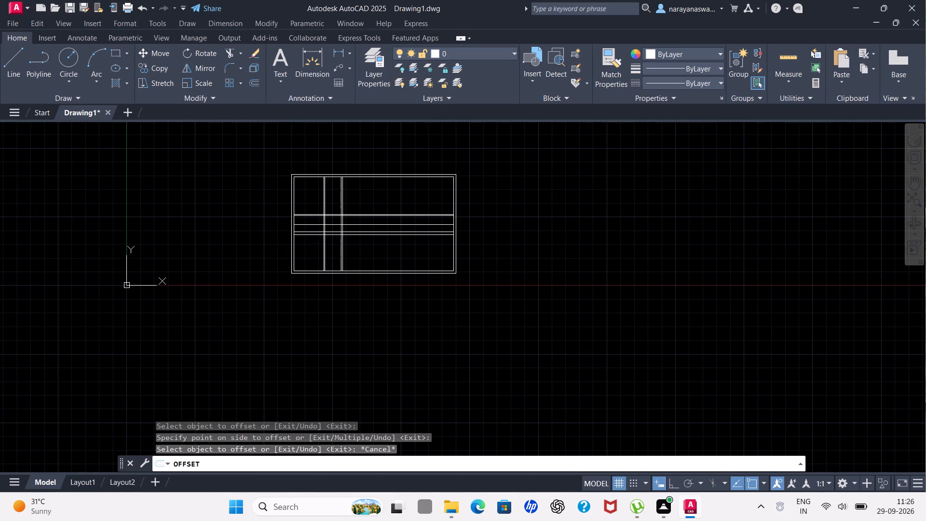
Trim the horizontal wall lines right of the 14'4" vertical partition and both vertical partitions below the 9" horizontal wall.
{"action": "scroll", "coordinate": [283, 241], "scroll_direction": "up", "scroll_amount": 3}
{"action": "scroll", "coordinate": [325, 253], "scroll_direction": "down", "scroll_amount": 1}
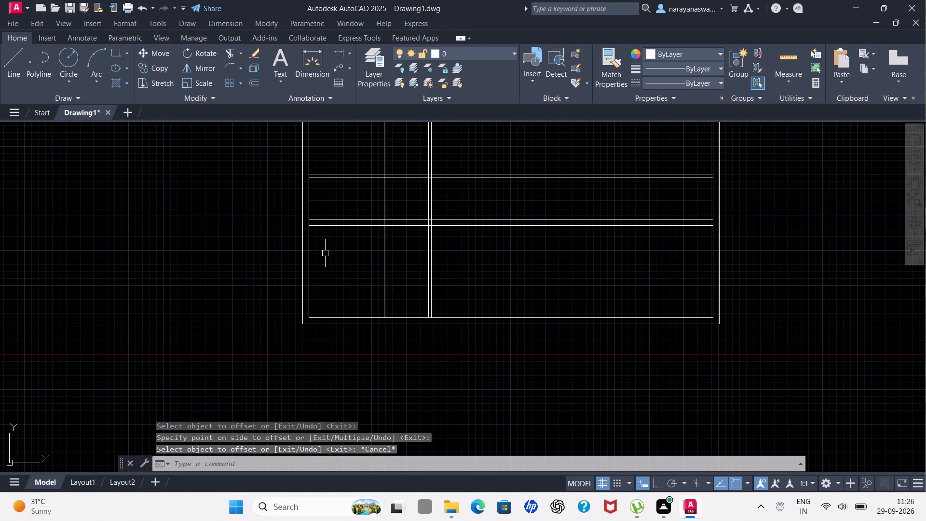
{"action": "key", "text": "t"}
{"action": "key", "text": "r"}
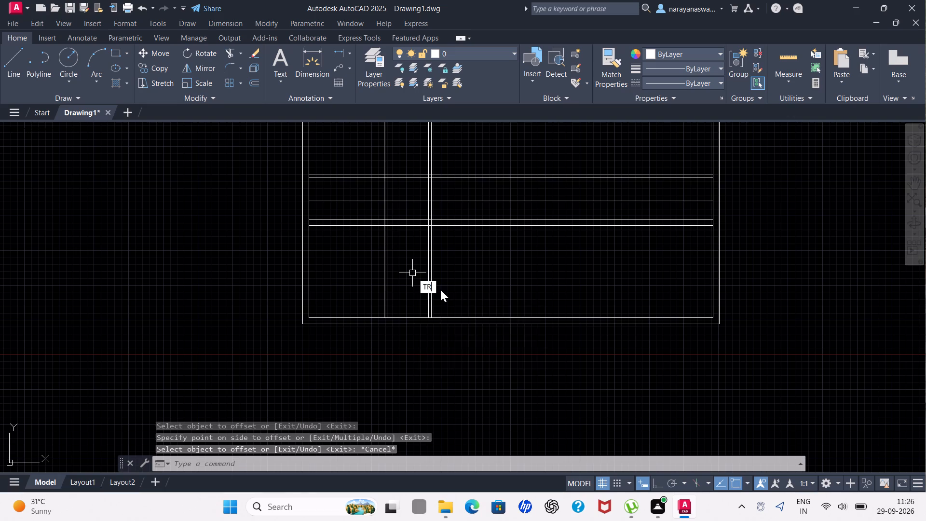
{"action": "left_click", "coordinate": [460, 296]}
{"action": "left_click_drag", "start_coordinate": [375, 261], "coordinate": [530, 152]}
{"action": "scroll", "coordinate": [498, 237], "scroll_direction": "down", "scroll_amount": 2}
{"action": "scroll", "coordinate": [495, 226], "scroll_direction": "up", "scroll_amount": 3}
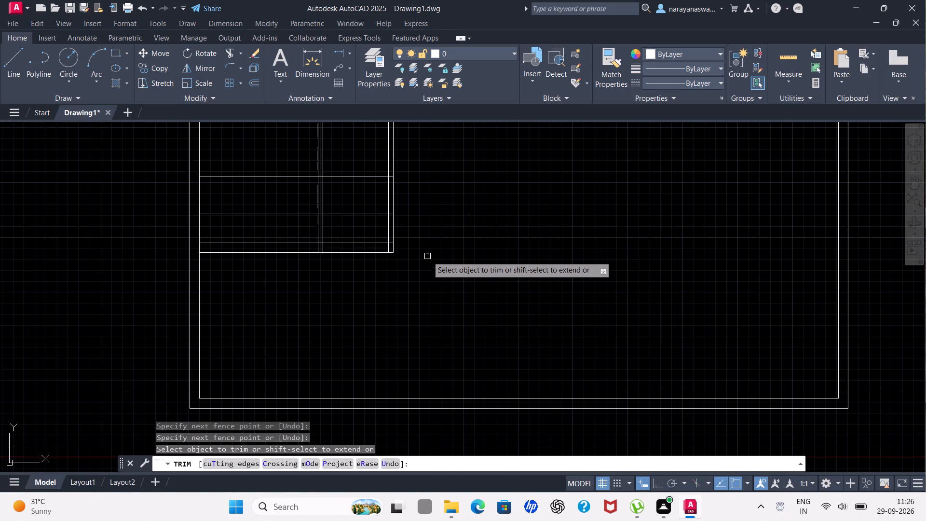
Trim away the second vertical partition's two lines above the upper horizontal partition, clearing the top-left room.
{"action": "scroll", "coordinate": [417, 237], "scroll_direction": "down", "scroll_amount": 2}
{"action": "scroll", "coordinate": [424, 205], "scroll_direction": "up", "scroll_amount": 1}
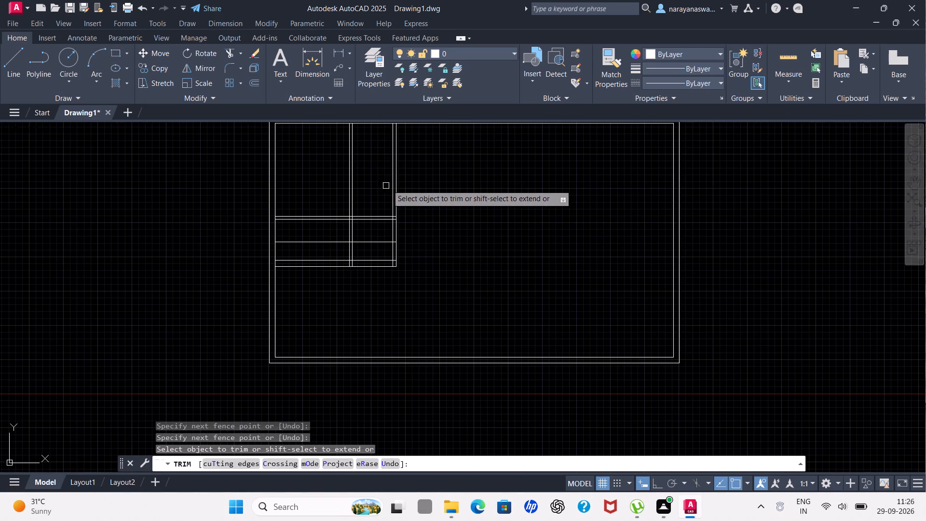
{"action": "left_click_drag", "start_coordinate": [365, 169], "coordinate": [318, 186]}
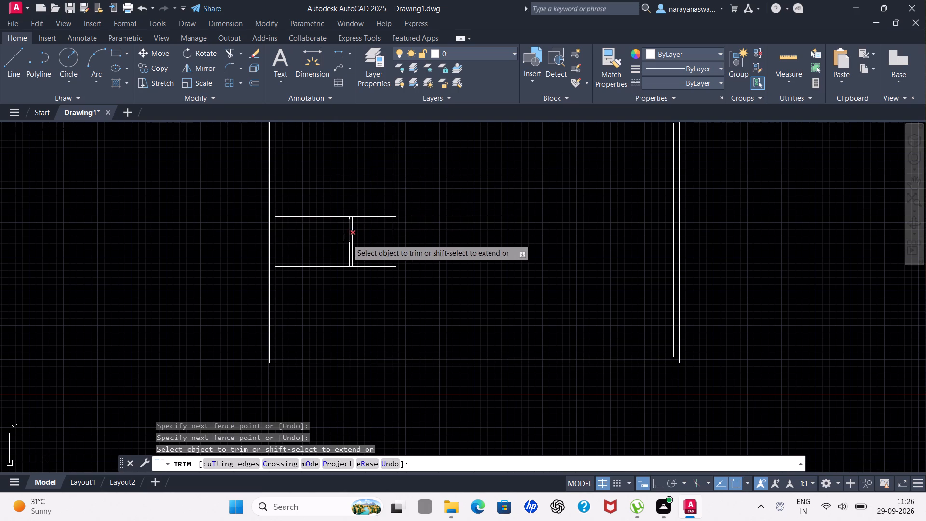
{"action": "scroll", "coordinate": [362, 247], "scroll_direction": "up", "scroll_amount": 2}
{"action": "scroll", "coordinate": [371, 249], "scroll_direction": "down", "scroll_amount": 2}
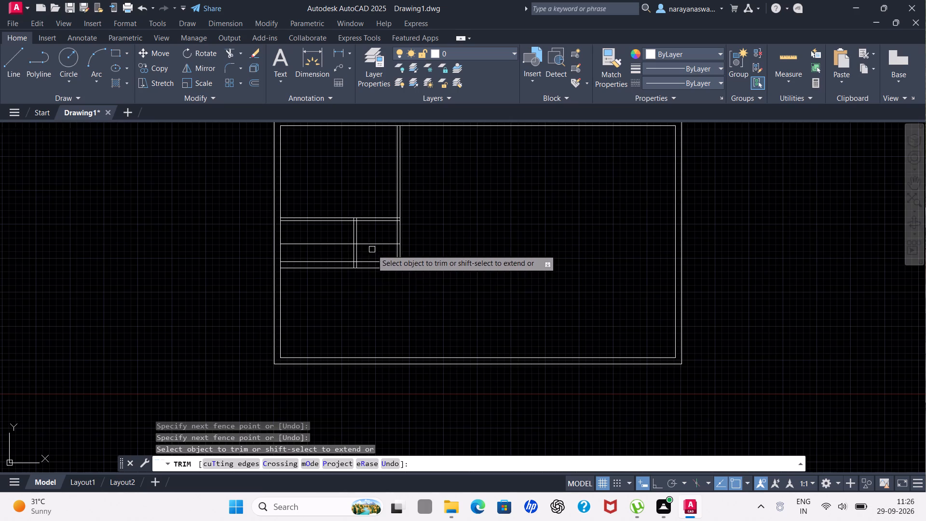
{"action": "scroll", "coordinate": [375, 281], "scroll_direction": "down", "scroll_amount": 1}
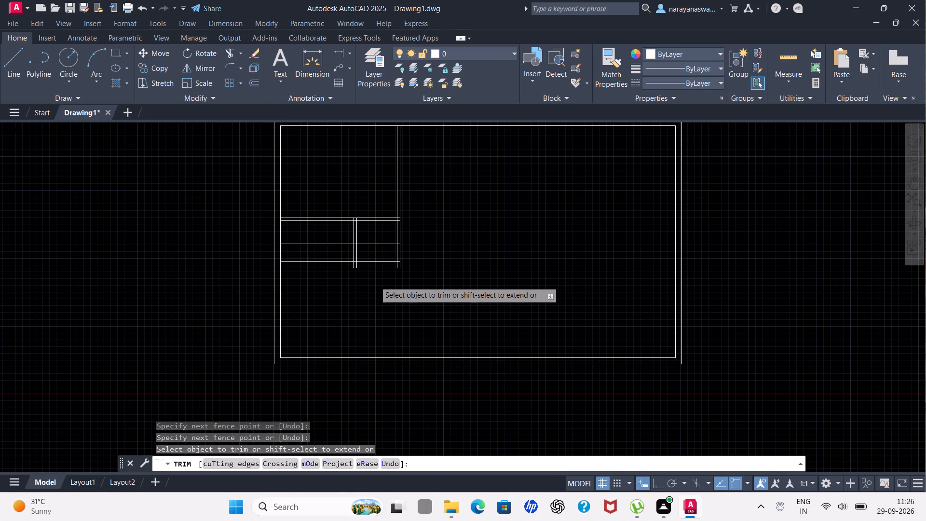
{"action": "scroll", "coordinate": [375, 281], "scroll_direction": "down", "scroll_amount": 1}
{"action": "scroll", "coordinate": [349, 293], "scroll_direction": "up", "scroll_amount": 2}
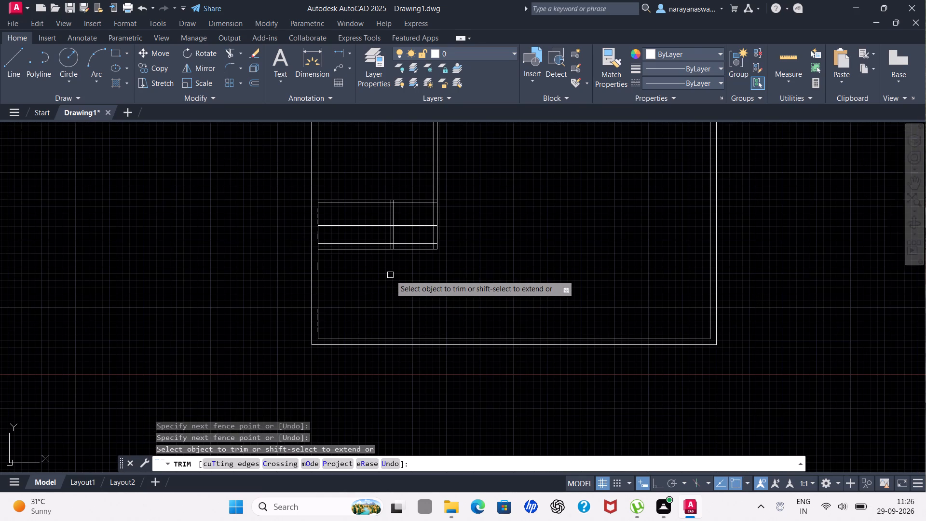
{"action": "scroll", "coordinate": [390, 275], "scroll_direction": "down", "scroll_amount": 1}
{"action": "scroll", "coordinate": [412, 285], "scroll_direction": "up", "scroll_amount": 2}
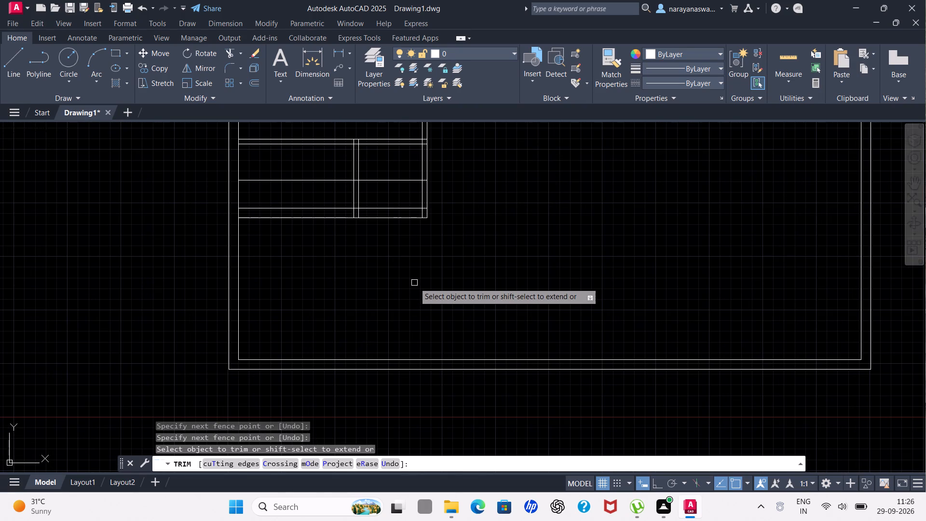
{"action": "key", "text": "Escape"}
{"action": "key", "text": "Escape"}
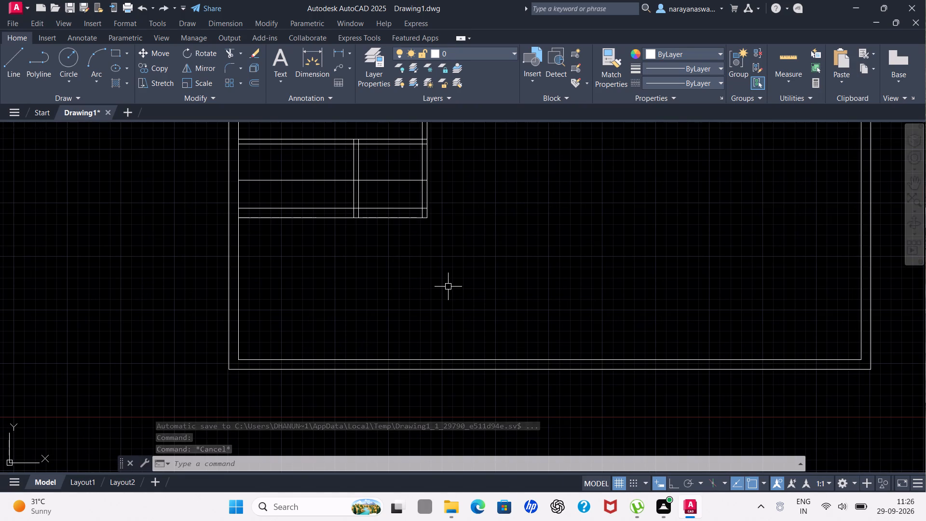
Trim away the middle horizontal line inside both small rooms between the two horizontal partitions.
{"action": "key", "text": "space"}
{"action": "scroll", "coordinate": [448, 287], "scroll_direction": "up", "scroll_amount": 1}
{"action": "scroll", "coordinate": [285, 270], "scroll_direction": "down", "scroll_amount": 2}
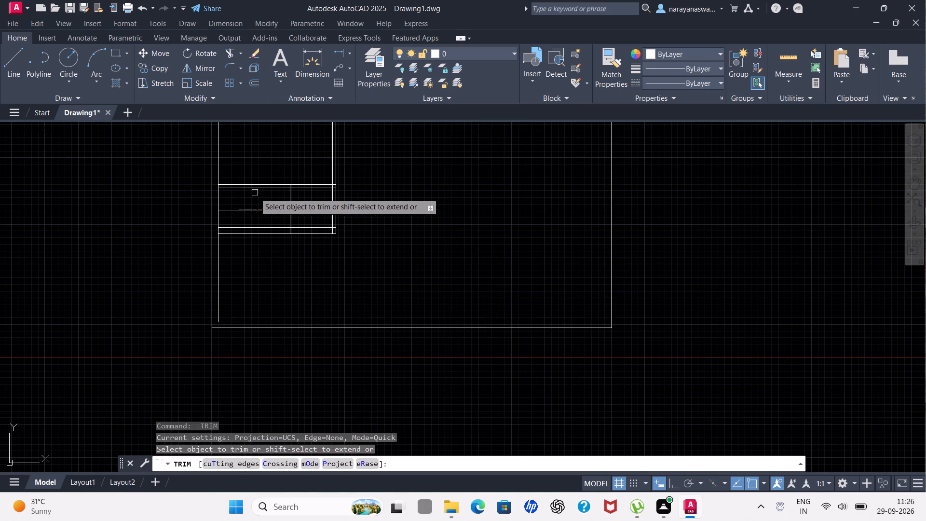
{"action": "left_click", "coordinate": [265, 208]}
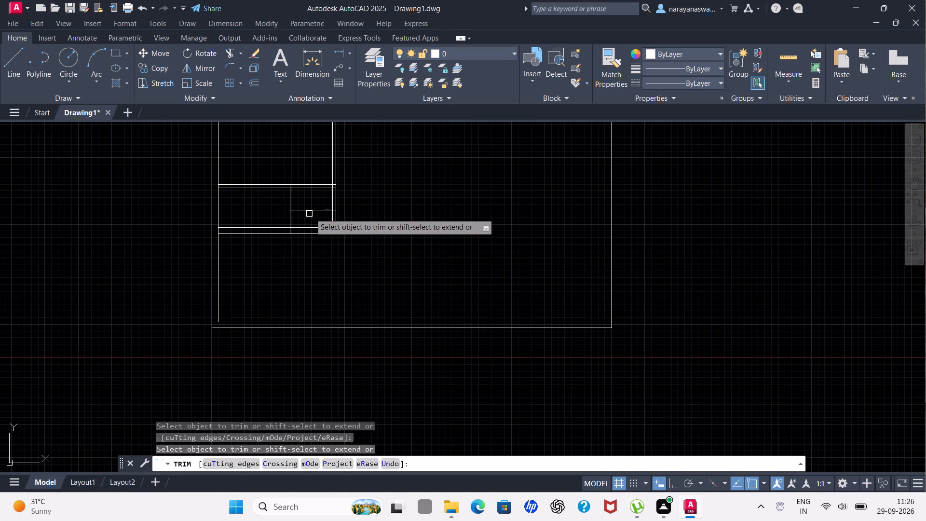
{"action": "left_click", "coordinate": [313, 209]}
{"action": "key", "text": "Escape"}
Explode the outer wall rectangle into separate lines.
{"action": "scroll", "coordinate": [313, 217], "scroll_direction": "down", "scroll_amount": 1}
{"action": "scroll", "coordinate": [266, 303], "scroll_direction": "up", "scroll_amount": 2}
{"action": "scroll", "coordinate": [310, 292], "scroll_direction": "down", "scroll_amount": 1}
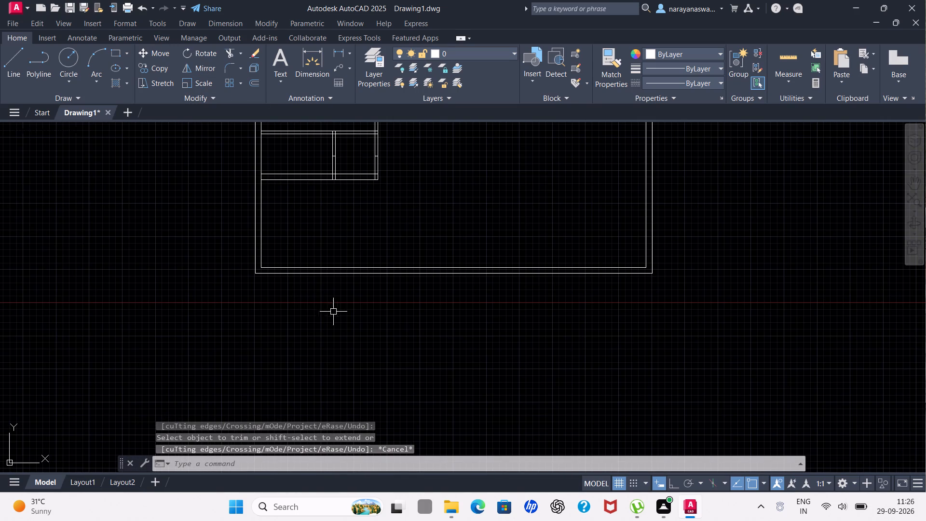
{"action": "key", "text": "x"}
{"action": "left_click", "coordinate": [328, 344]}
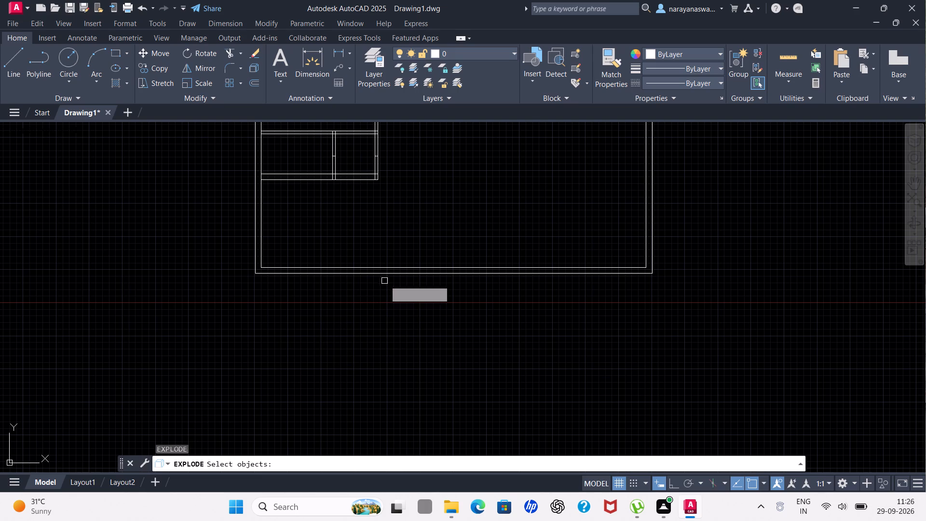
{"action": "left_click", "coordinate": [390, 274]}
{"action": "key", "text": "space"}
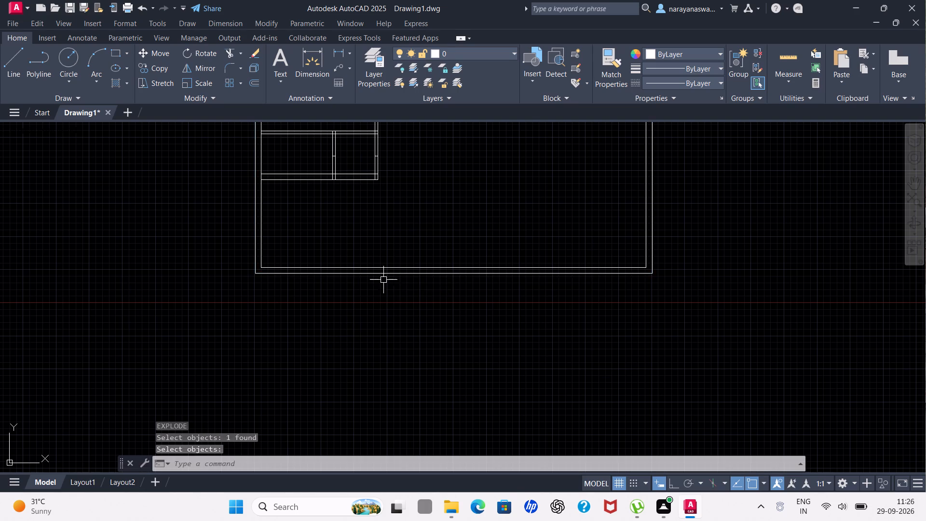
Delete both lines of the bottom outer wall.
{"action": "scroll", "coordinate": [379, 281], "scroll_direction": "down", "scroll_amount": 2}
{"action": "scroll", "coordinate": [317, 269], "scroll_direction": "up", "scroll_amount": 3}
{"action": "scroll", "coordinate": [385, 284], "scroll_direction": "down", "scroll_amount": 3}
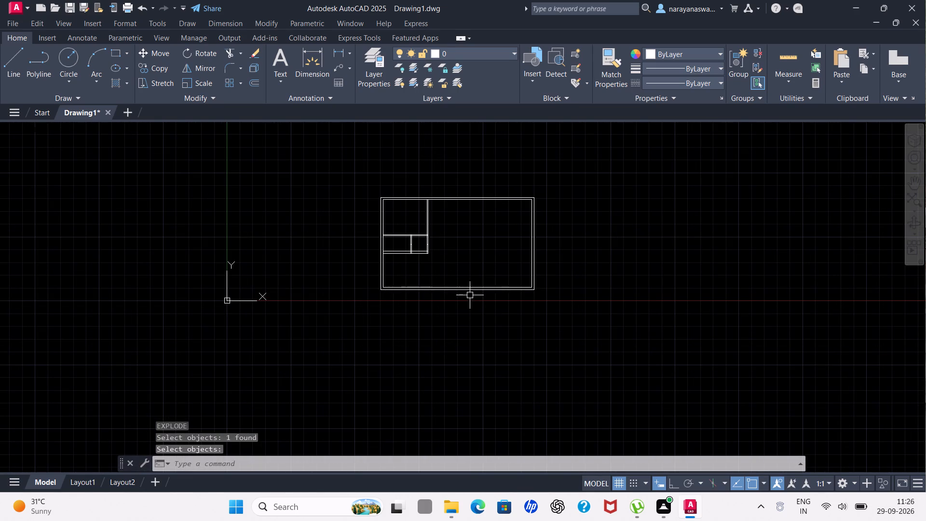
{"action": "left_click", "coordinate": [473, 266]}
{"action": "left_click", "coordinate": [412, 332]}
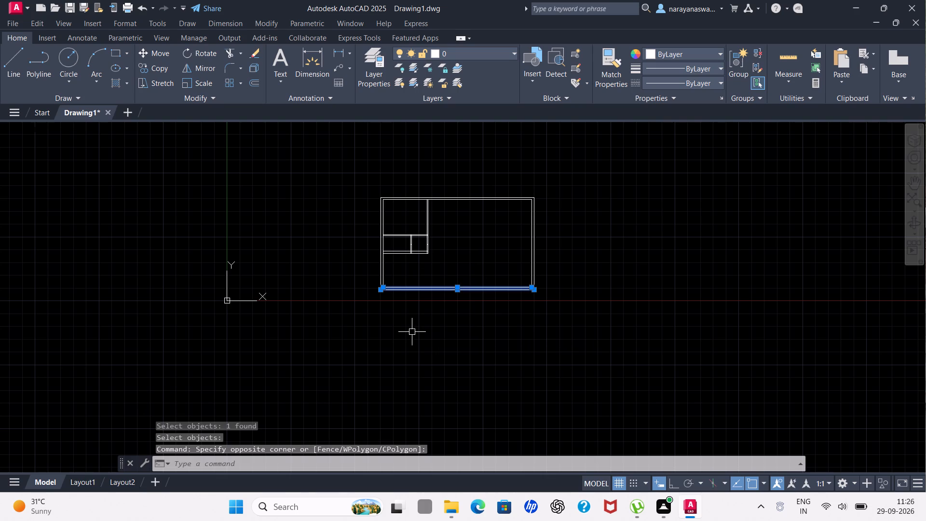
{"action": "key", "text": "Delete"}
Offset the lower line of the small rooms' bottom wall 12'4" downward to place the new bottom wall's inner face.
{"action": "scroll", "coordinate": [418, 259], "scroll_direction": "up", "scroll_amount": 2}
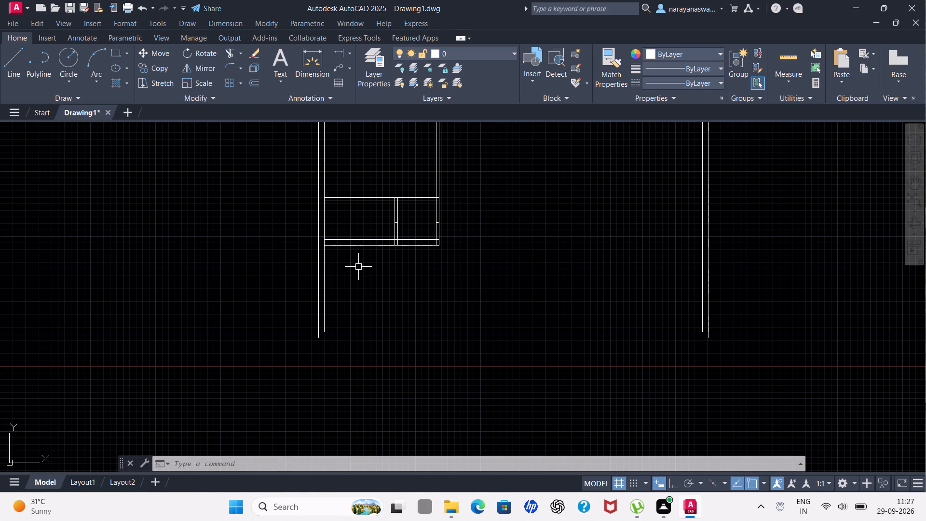
{"action": "scroll", "coordinate": [354, 273], "scroll_direction": "up", "scroll_amount": 1}
{"action": "scroll", "coordinate": [354, 273], "scroll_direction": "down", "scroll_amount": 2}
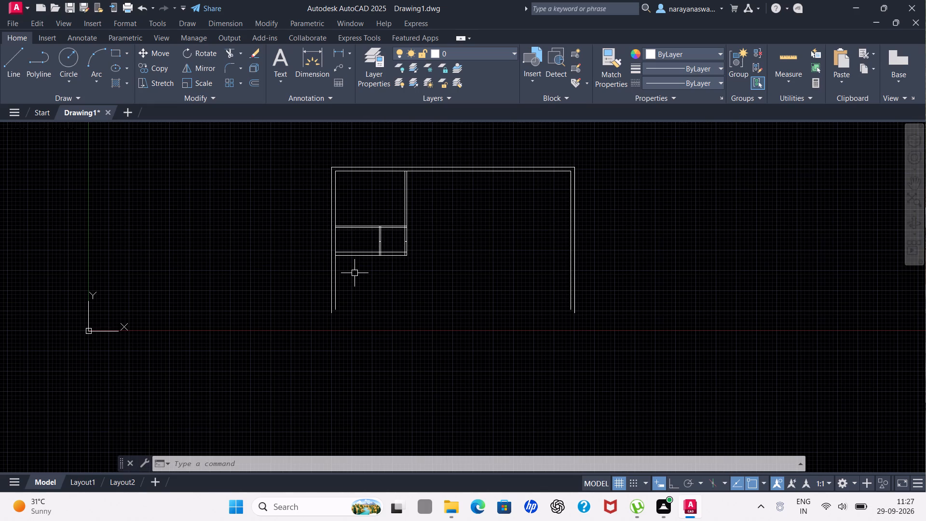
{"action": "type", "text": "OFF"}
{"action": "key", "text": "Return"}
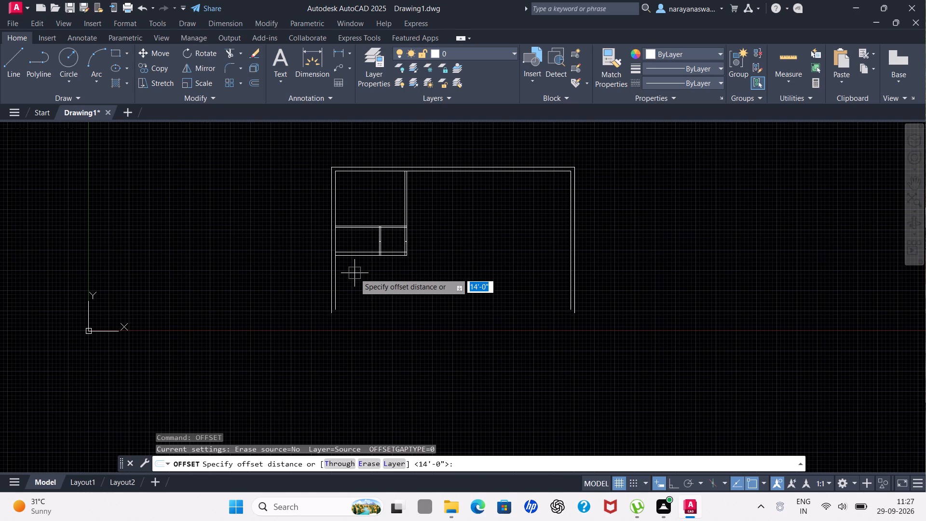
{"action": "type", "text": "12'"}
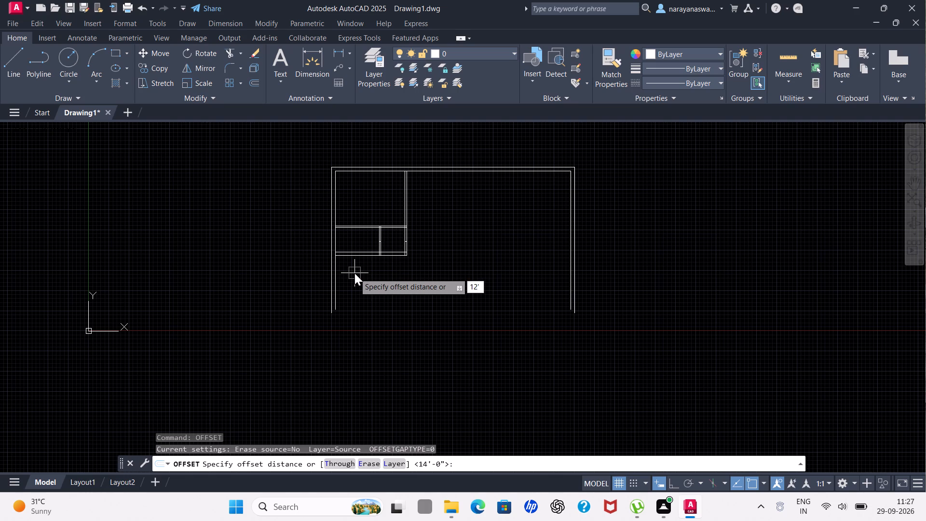
{"action": "type", "text": "4\""}
{"action": "key", "text": "Return"}
{"action": "scroll", "coordinate": [354, 273], "scroll_direction": "up", "scroll_amount": 1}
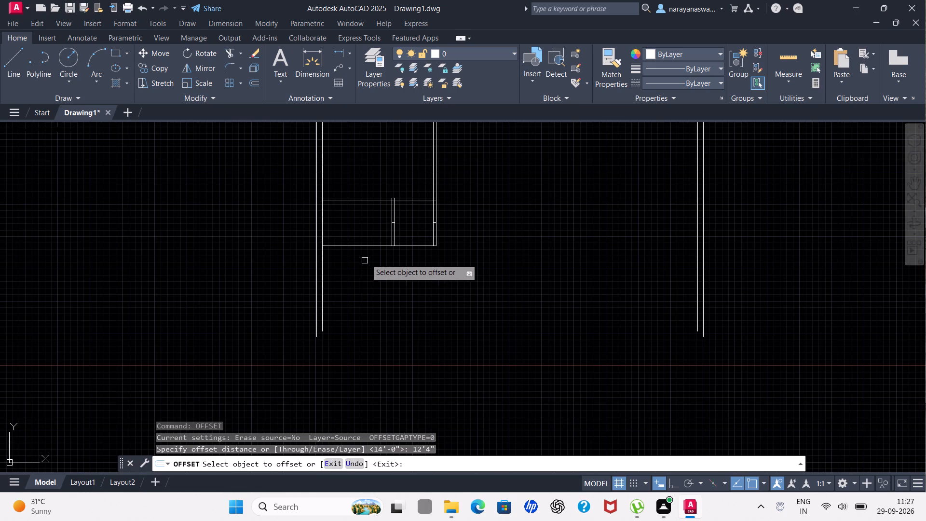
{"action": "left_click", "coordinate": [372, 247]}
{"action": "left_click", "coordinate": [373, 377]}
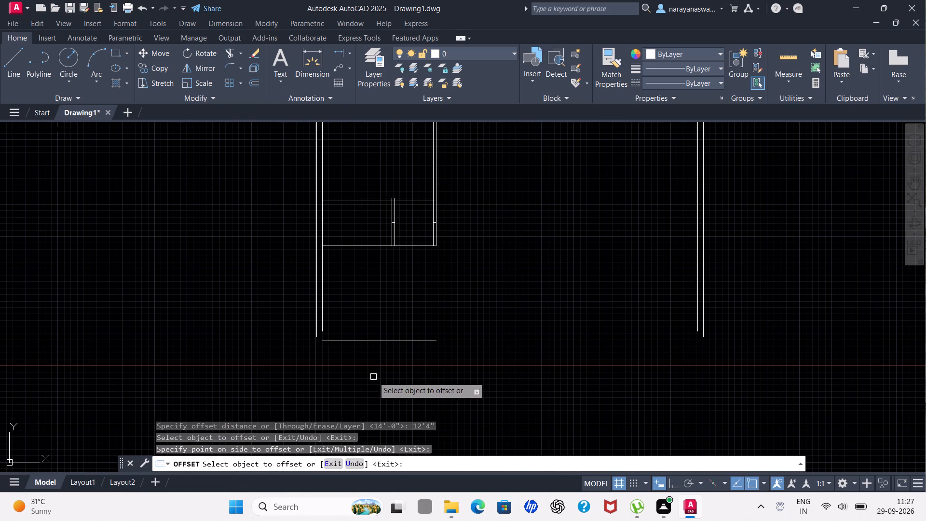
{"action": "key", "text": "Escape"}
Offset the new bottom wall line 9" downward to give the wall its thickness.
{"action": "scroll", "coordinate": [373, 377], "scroll_direction": "down", "scroll_amount": 2}
{"action": "scroll", "coordinate": [373, 377], "scroll_direction": "up", "scroll_amount": 4}
{"action": "scroll", "coordinate": [373, 377], "scroll_direction": "down", "scroll_amount": 2}
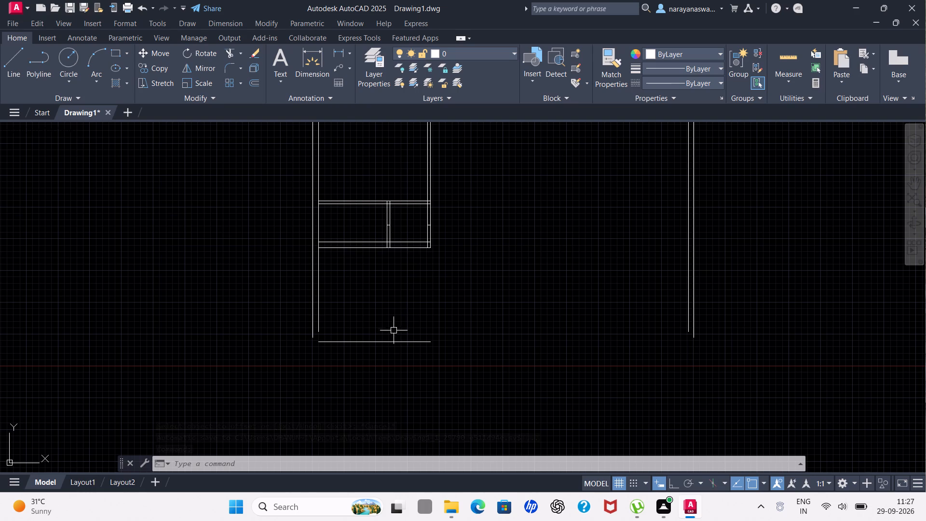
{"action": "scroll", "coordinate": [387, 378], "scroll_direction": "up", "scroll_amount": 1}
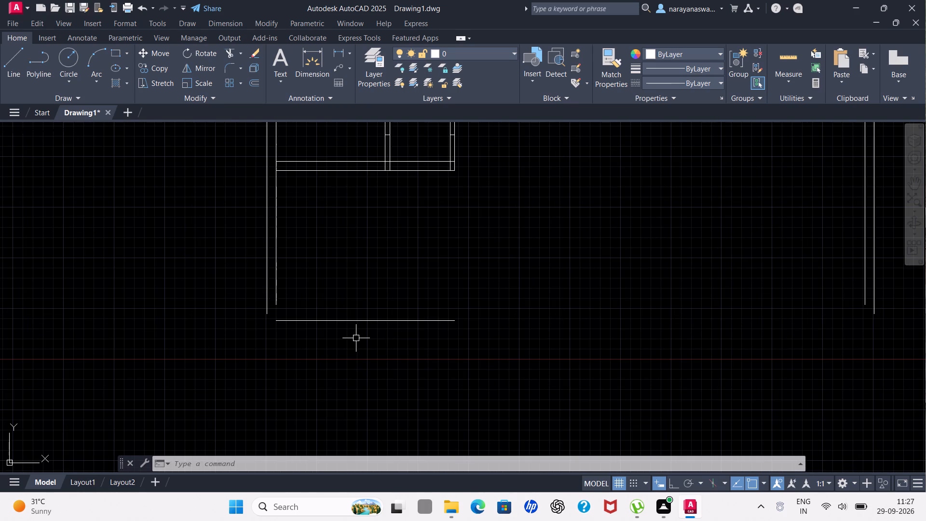
{"action": "scroll", "coordinate": [299, 339], "scroll_direction": "up", "scroll_amount": 1}
{"action": "scroll", "coordinate": [299, 339], "scroll_direction": "down", "scroll_amount": 1}
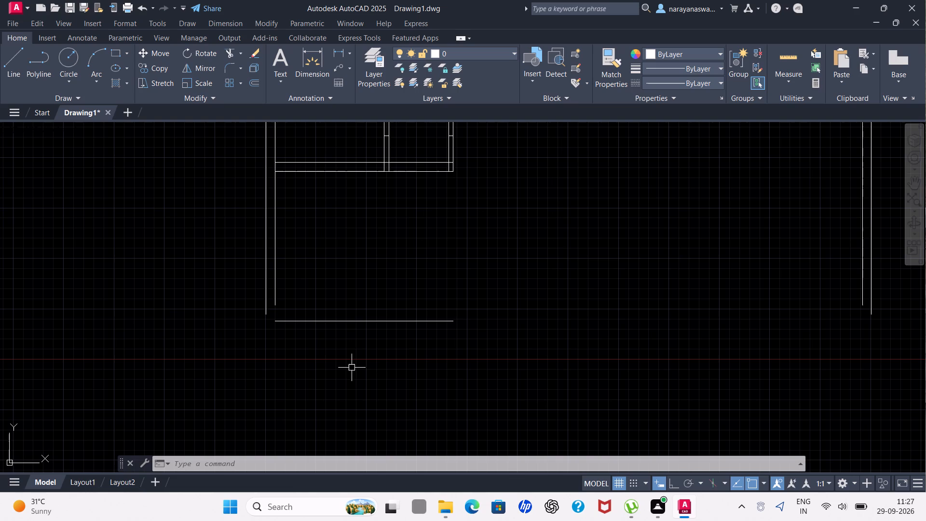
{"action": "key", "text": "space"}
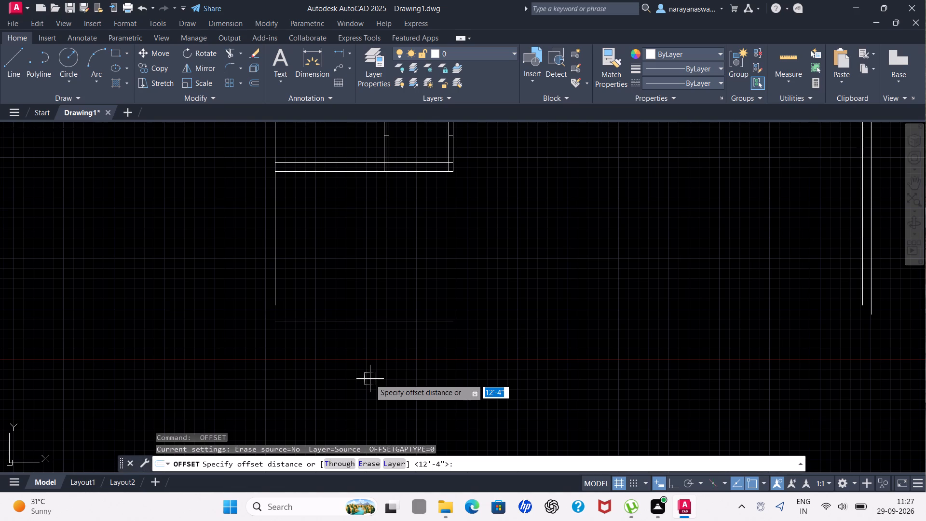
{"action": "type", "text": "9\""}
{"action": "key", "text": "Return"}
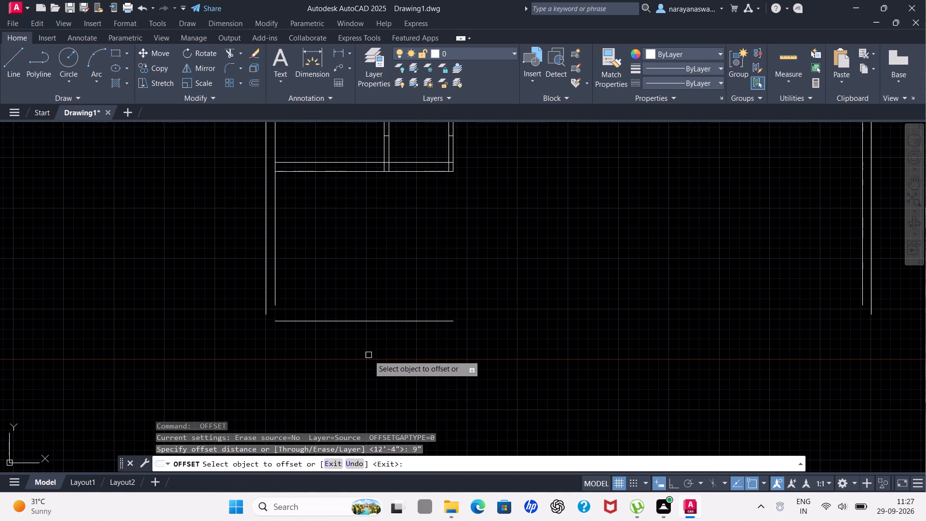
{"action": "left_click", "coordinate": [386, 322]}
{"action": "left_click", "coordinate": [388, 348]}
{"action": "key", "text": "Escape"}
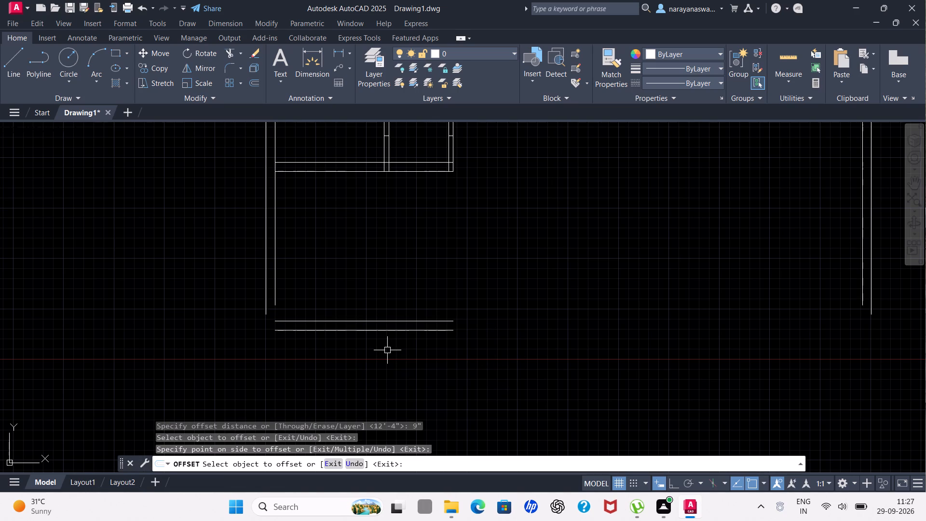
Offset the inner face of the left outer wall 14' to the right to place a vertical wall line for the lower room.
{"action": "scroll", "coordinate": [401, 348], "scroll_direction": "down", "scroll_amount": 2}
{"action": "scroll", "coordinate": [388, 363], "scroll_direction": "up", "scroll_amount": 2}
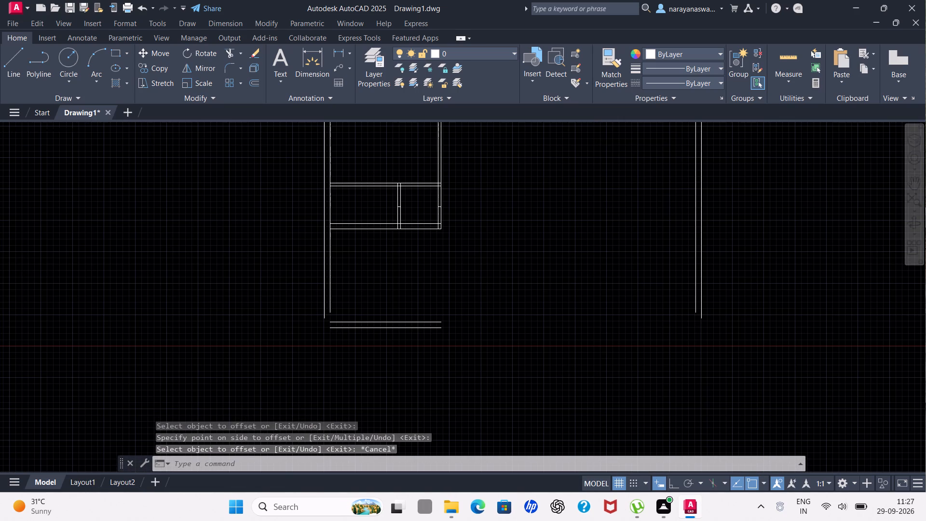
{"action": "key", "text": "space"}
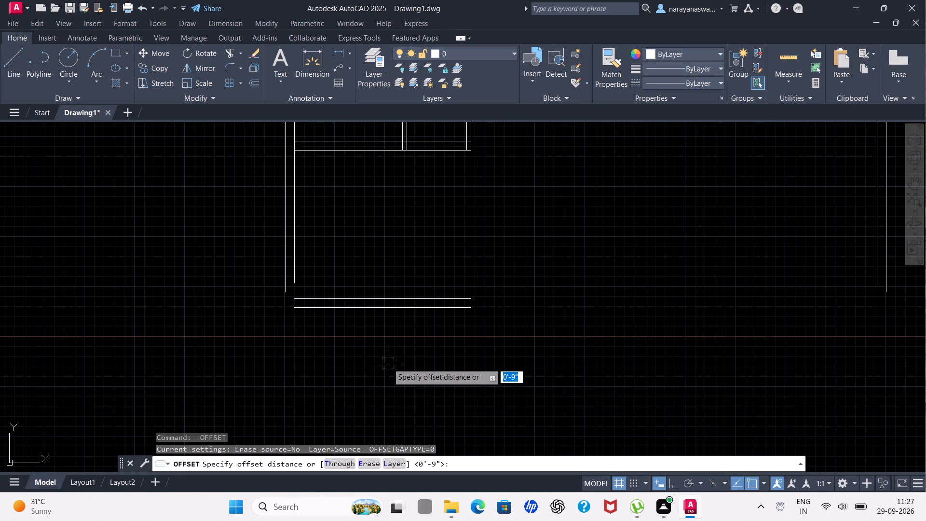
{"action": "type", "text": "14"}
{"action": "key", "text": "apostrophe"}
{"action": "key", "text": "Return"}
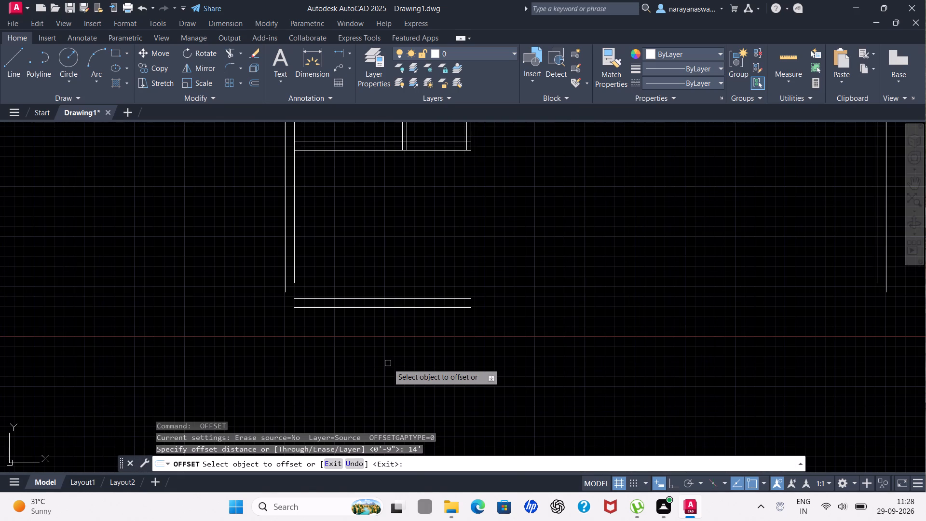
{"action": "left_click_drag", "start_coordinate": [294, 250], "coordinate": [314, 245]}
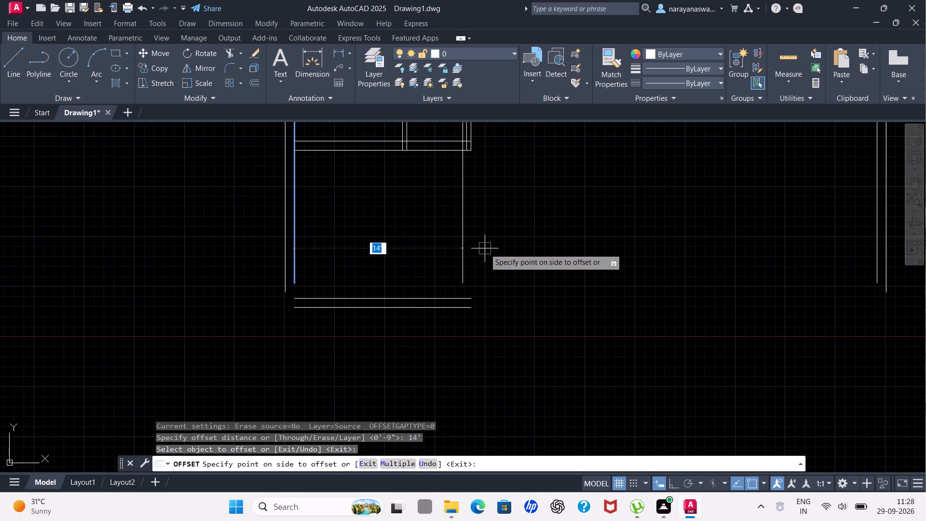
{"action": "left_click", "coordinate": [477, 254]}
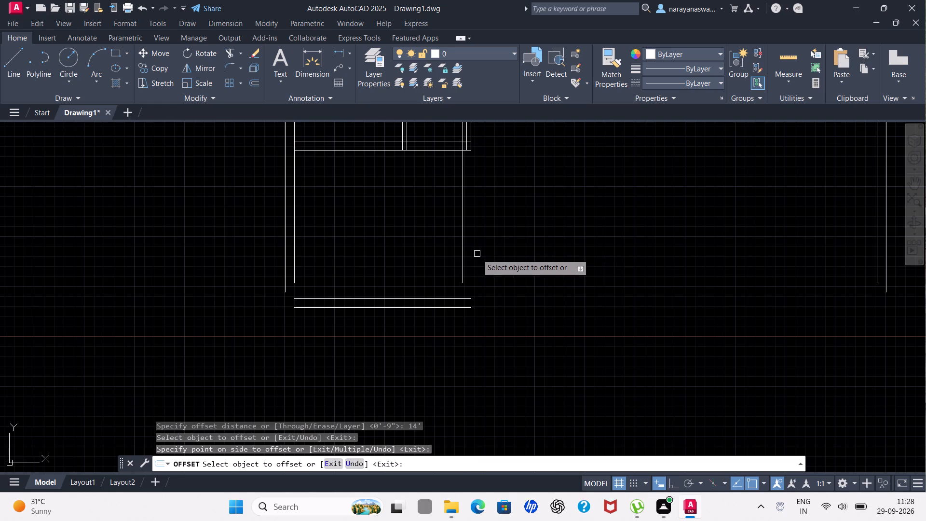
{"action": "key", "text": "Escape"}
Offset the new 14' vertical wall line 9" to the right to give the wall its thickness.
{"action": "key", "text": "space"}
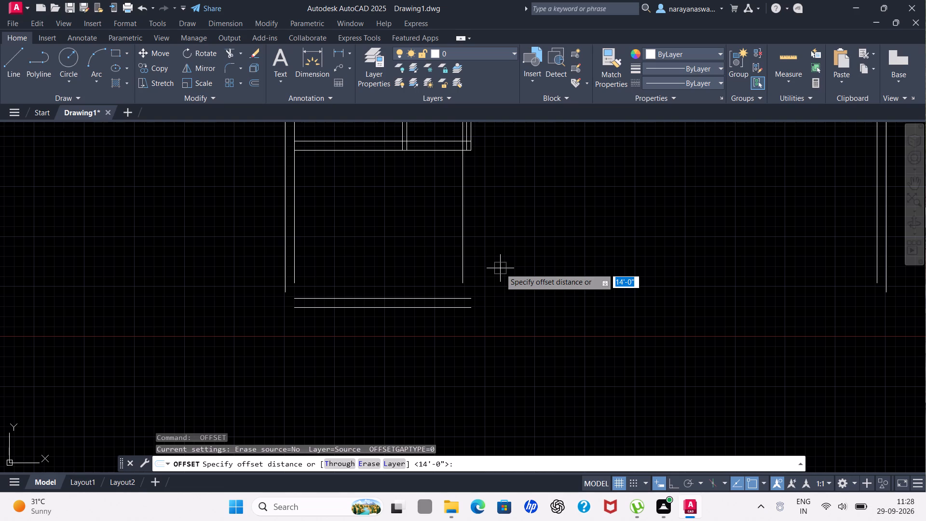
{"action": "type", "text": "9\""}
{"action": "key", "text": "Return"}
{"action": "left_click", "coordinate": [461, 258]}
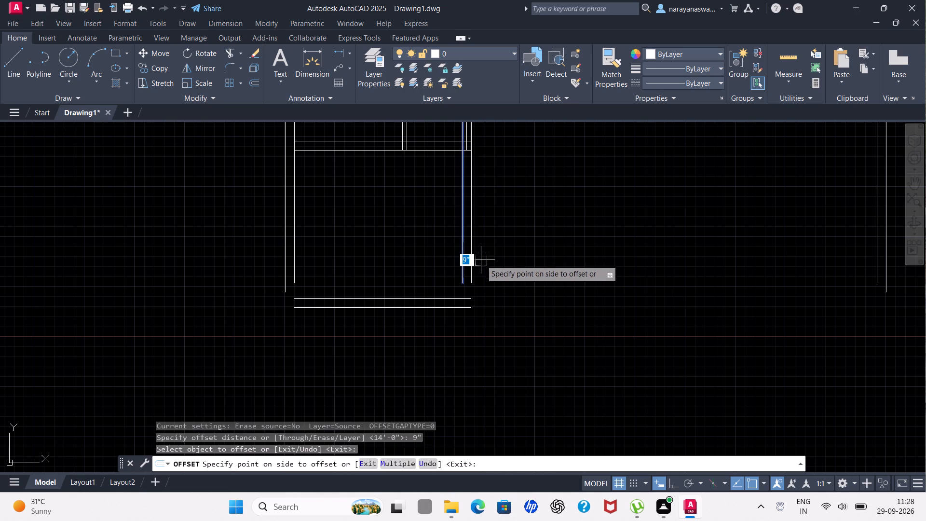
{"action": "left_click", "coordinate": [481, 260]}
{"action": "key", "text": "Escape"}
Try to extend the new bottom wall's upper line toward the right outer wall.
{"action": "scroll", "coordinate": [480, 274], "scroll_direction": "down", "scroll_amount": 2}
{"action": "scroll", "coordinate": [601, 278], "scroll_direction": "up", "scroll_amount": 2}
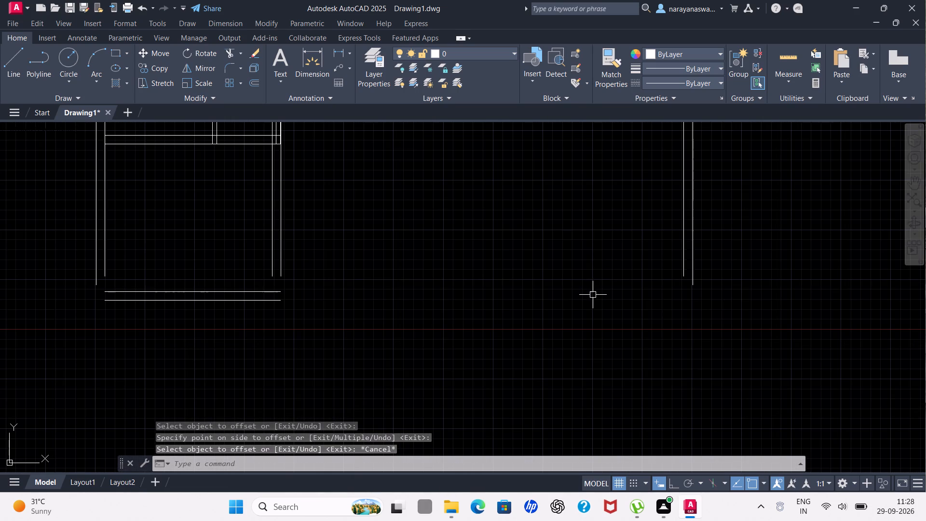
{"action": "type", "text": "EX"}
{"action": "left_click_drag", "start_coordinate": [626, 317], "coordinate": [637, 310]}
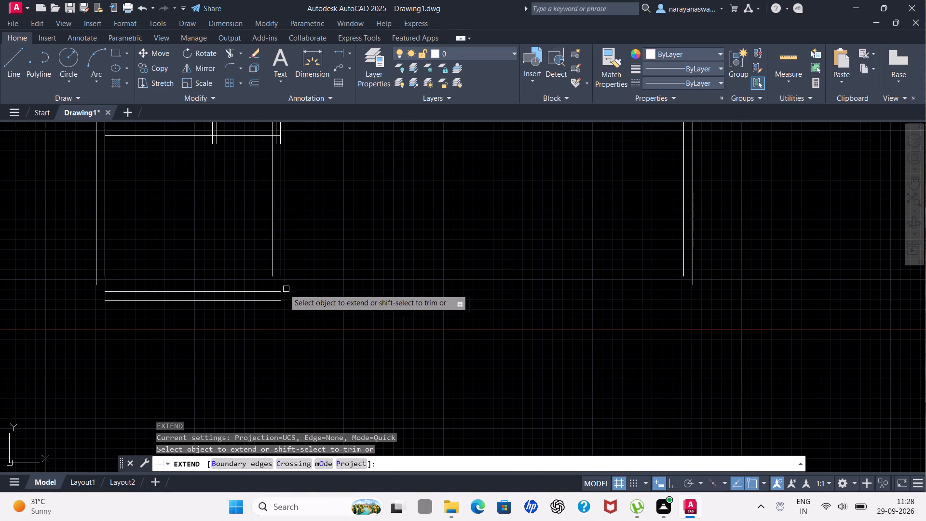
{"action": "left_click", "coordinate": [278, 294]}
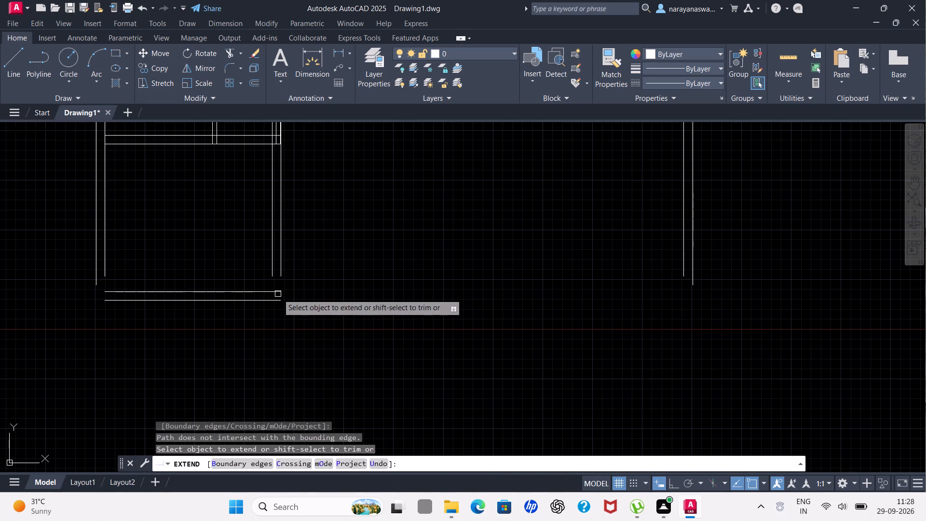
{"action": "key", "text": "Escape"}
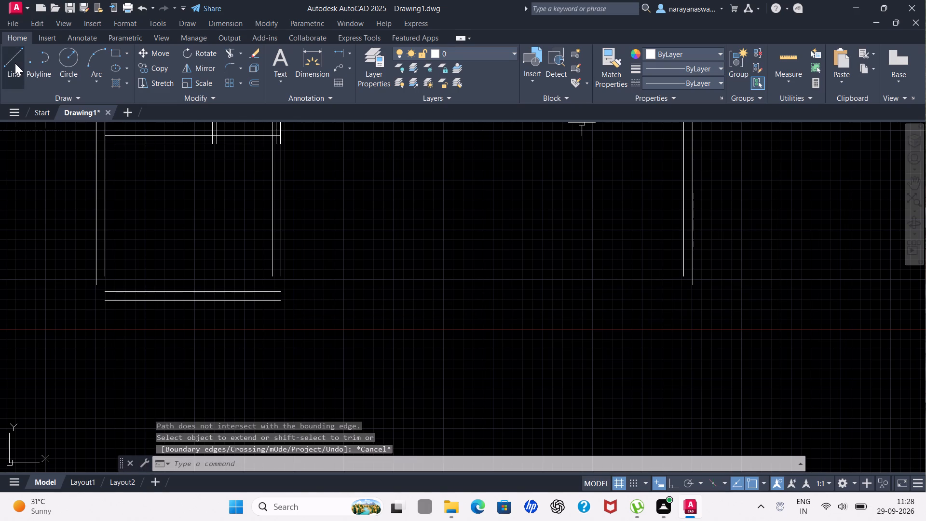
Draw lines continuing the right outer wall's inner and outer faces straight down, about 8' and 7' long respectively.
{"action": "left_click", "coordinate": [15, 63]}
{"action": "left_click", "coordinate": [681, 272]}
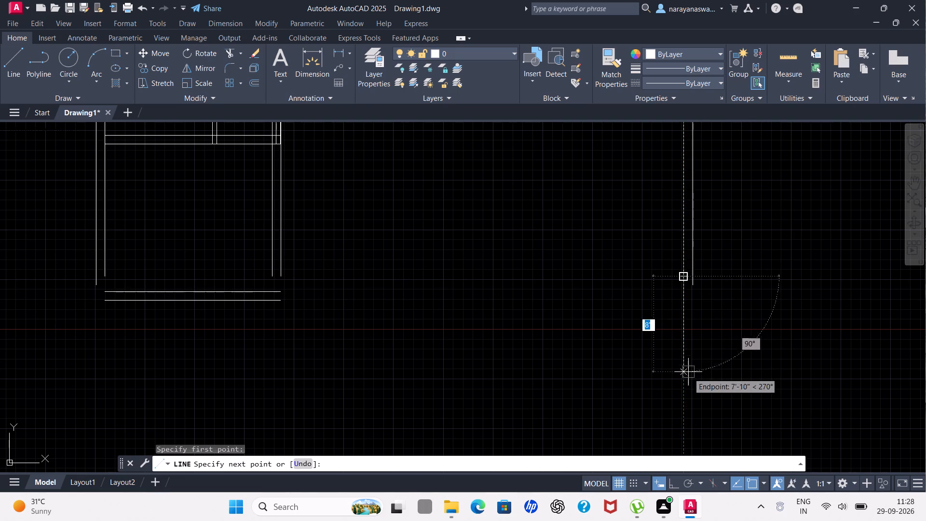
{"action": "left_click", "coordinate": [688, 376]}
{"action": "key", "text": "Escape"}
{"action": "key", "text": "space"}
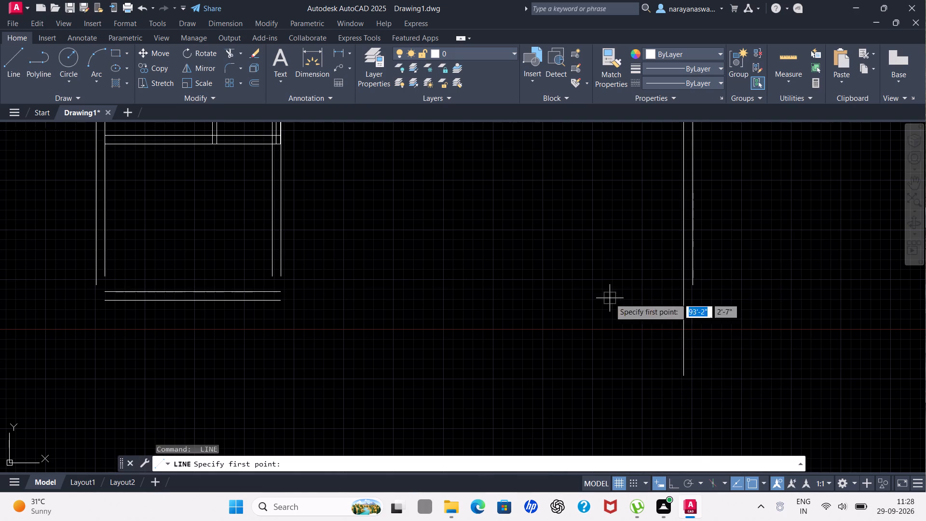
{"action": "left_click", "coordinate": [692, 284]}
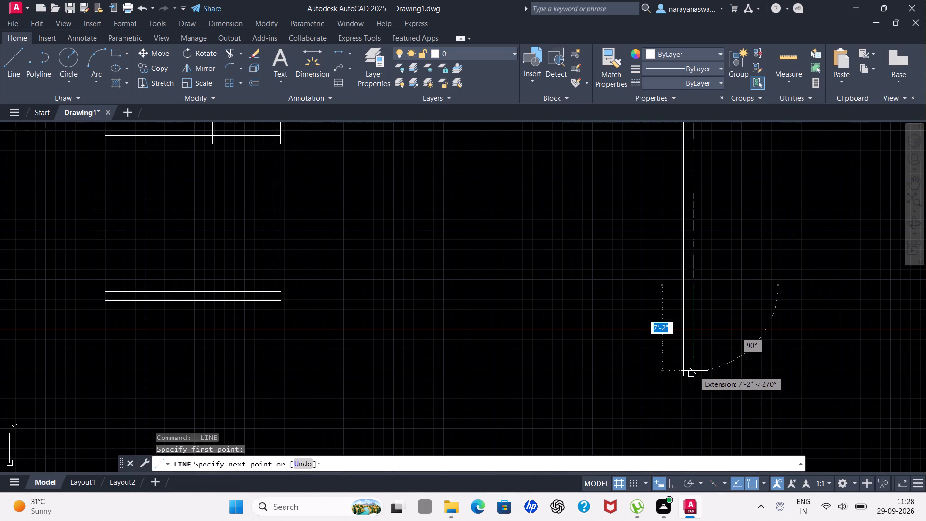
{"action": "left_click", "coordinate": [694, 373]}
{"action": "key", "text": "Escape"}
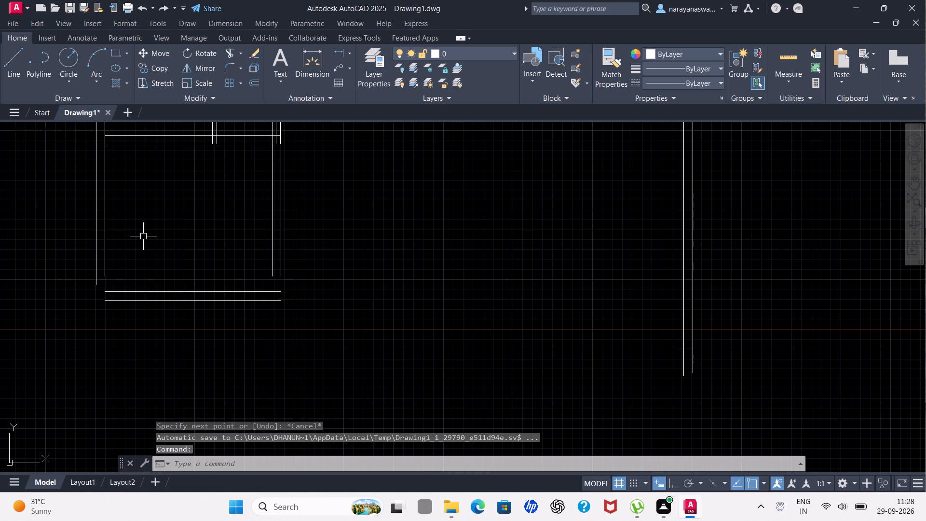
Extend both lines of the new bottom wall to the inner face of the right outer wall.
{"action": "key", "text": "e"}
{"action": "key", "text": "x"}
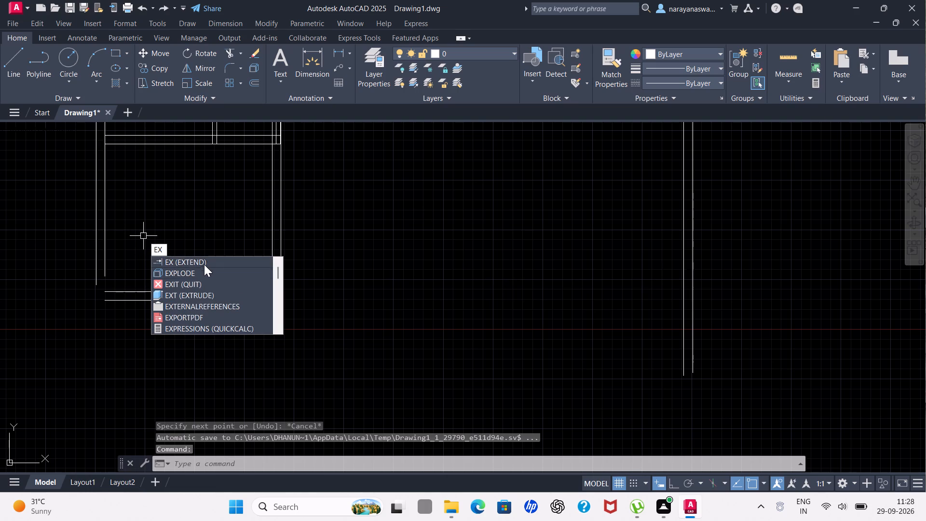
{"action": "left_click", "coordinate": [209, 259]}
{"action": "left_click", "coordinate": [275, 291]}
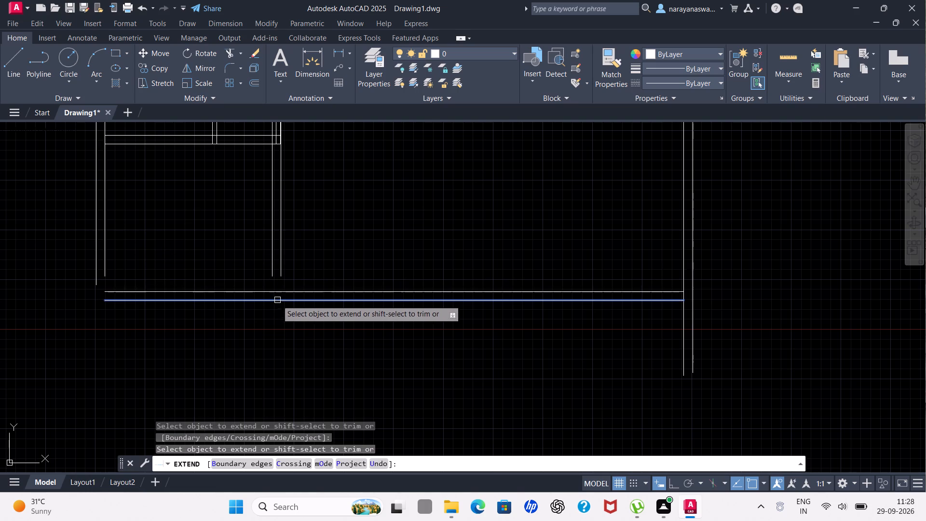
{"action": "left_click", "coordinate": [277, 302]}
{"action": "scroll", "coordinate": [307, 335], "scroll_direction": "down", "scroll_amount": 2}
{"action": "key", "text": "Escape"}
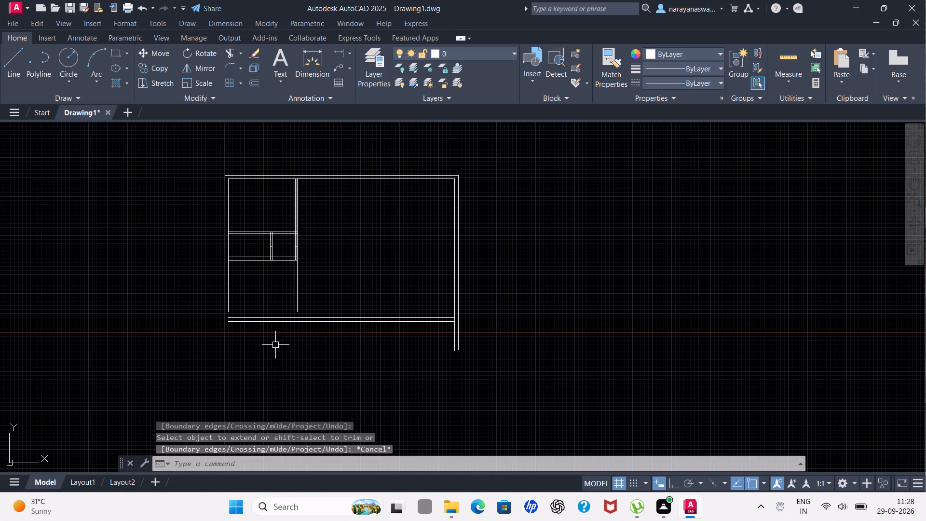
Fillet the left outer wall's inner and outer faces with the matching bottom wall lines to close the lower-left corner.
{"action": "scroll", "coordinate": [202, 349], "scroll_direction": "up", "scroll_amount": 2}
{"action": "key", "text": "f"}
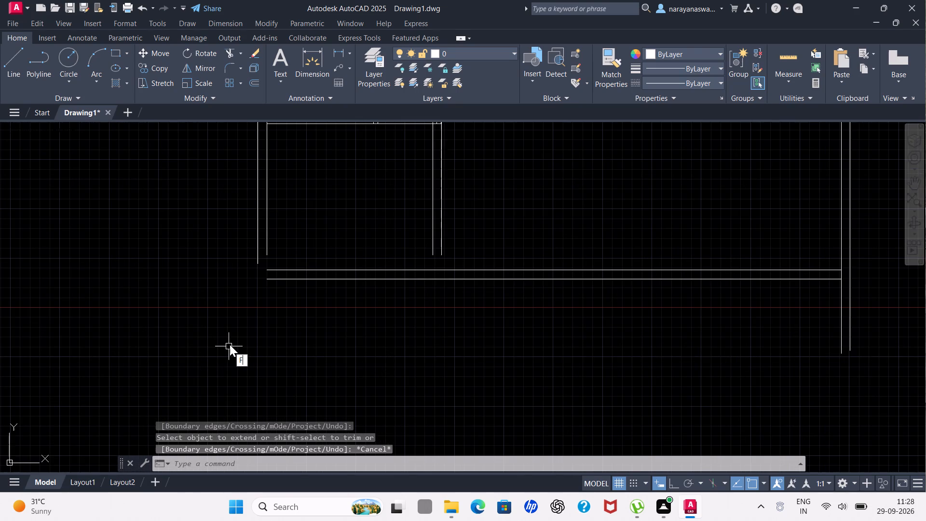
{"action": "key", "text": "i"}
{"action": "left_click", "coordinate": [265, 381]}
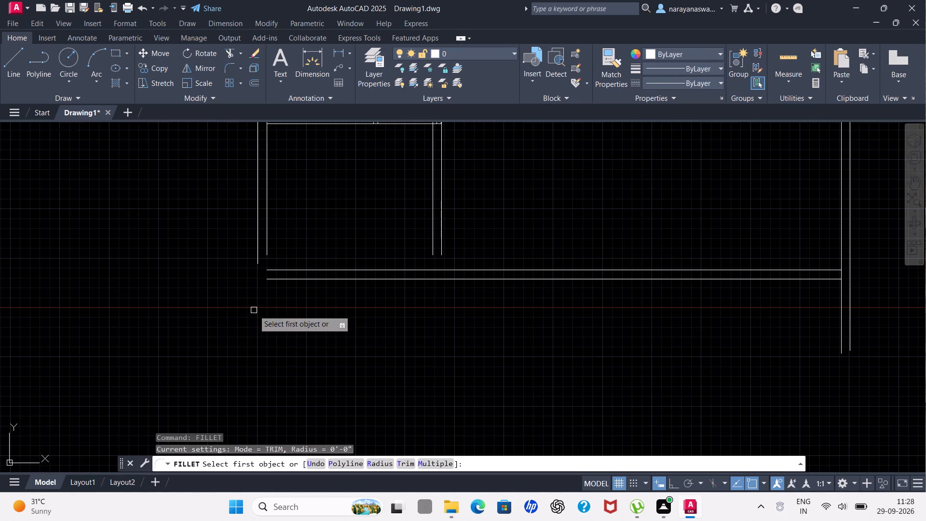
{"action": "scroll", "coordinate": [274, 260], "scroll_direction": "up", "scroll_amount": 2}
{"action": "left_click", "coordinate": [252, 239]}
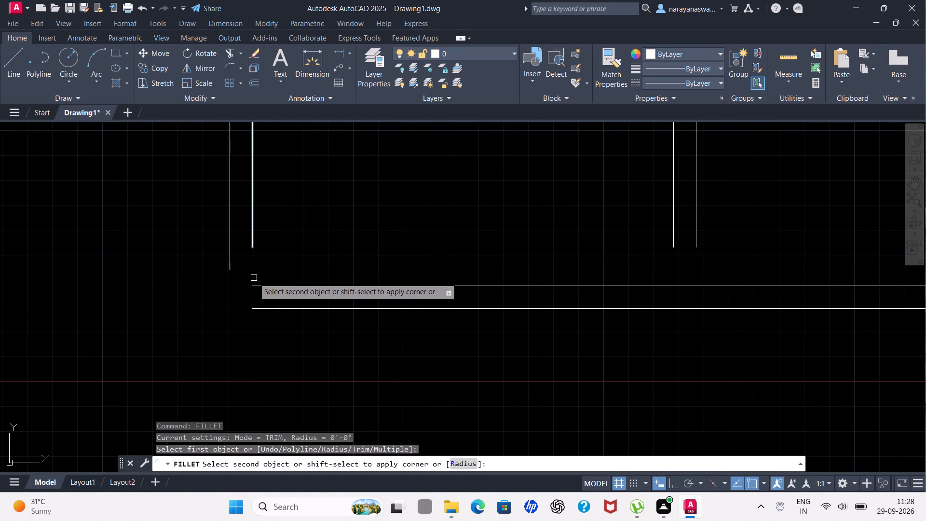
{"action": "left_click", "coordinate": [256, 287]}
{"action": "key", "text": "space"}
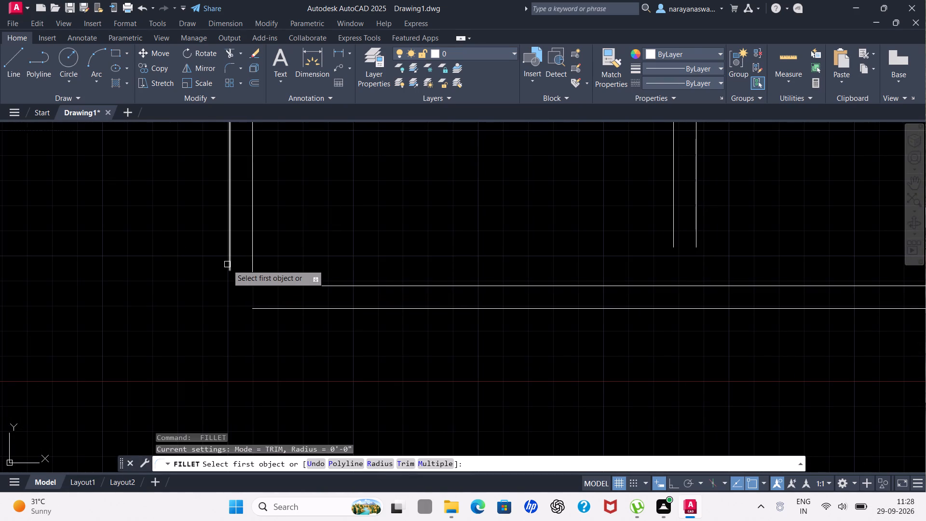
{"action": "left_click", "coordinate": [230, 263]}
{"action": "left_click", "coordinate": [256, 309]}
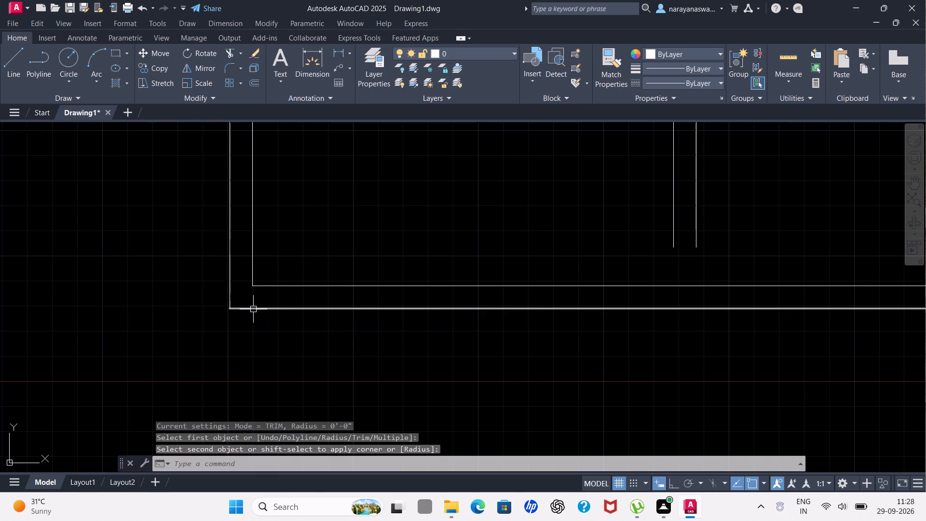
Extend the bottom wall's lower line to the outer face of the right outer wall.
{"action": "scroll", "coordinate": [253, 309], "scroll_direction": "down", "scroll_amount": 4}
{"action": "scroll", "coordinate": [435, 329], "scroll_direction": "up", "scroll_amount": 2}
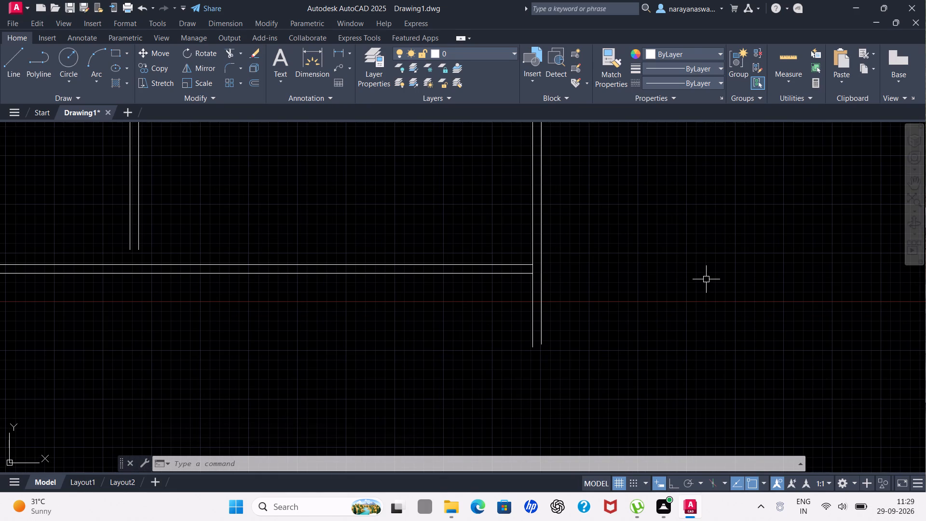
{"action": "key", "text": "e"}
{"action": "key", "text": "x"}
{"action": "left_click", "coordinate": [745, 299]}
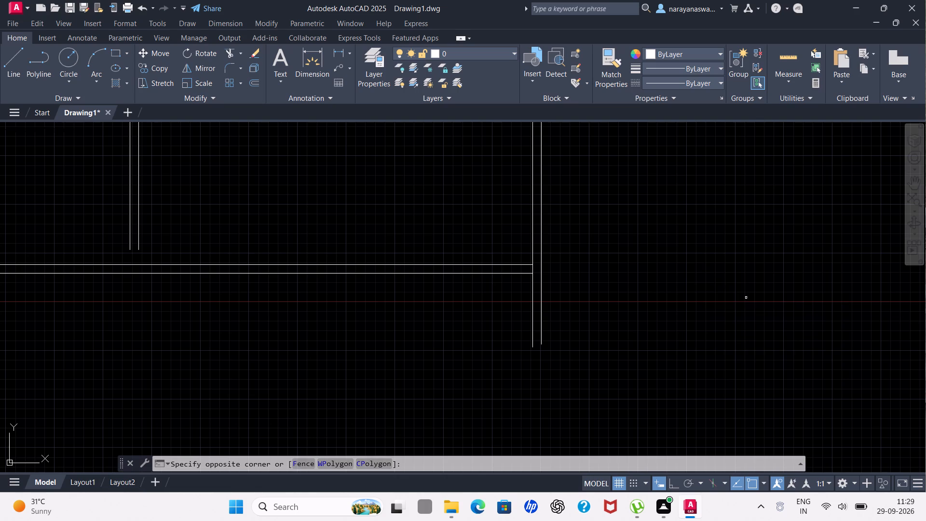
{"action": "left_click", "coordinate": [642, 287]}
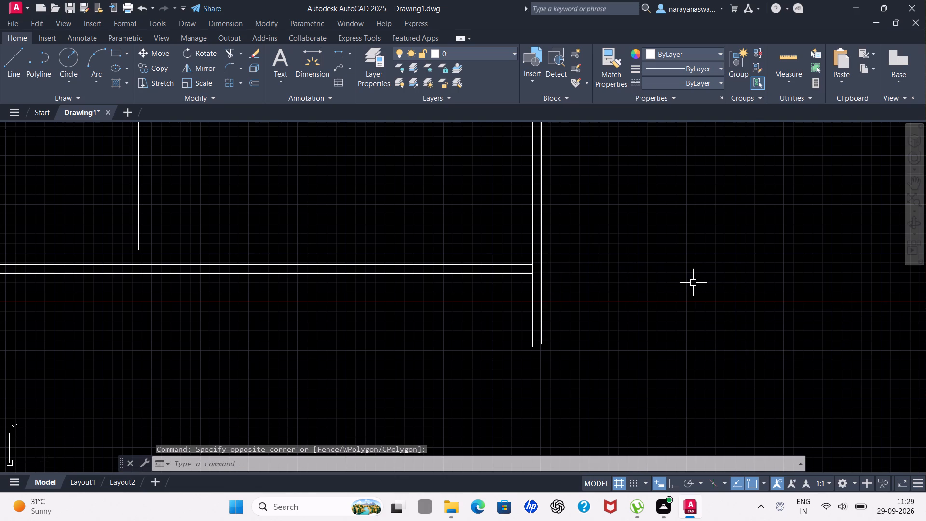
{"action": "key", "text": "e"}
{"action": "key", "text": "x"}
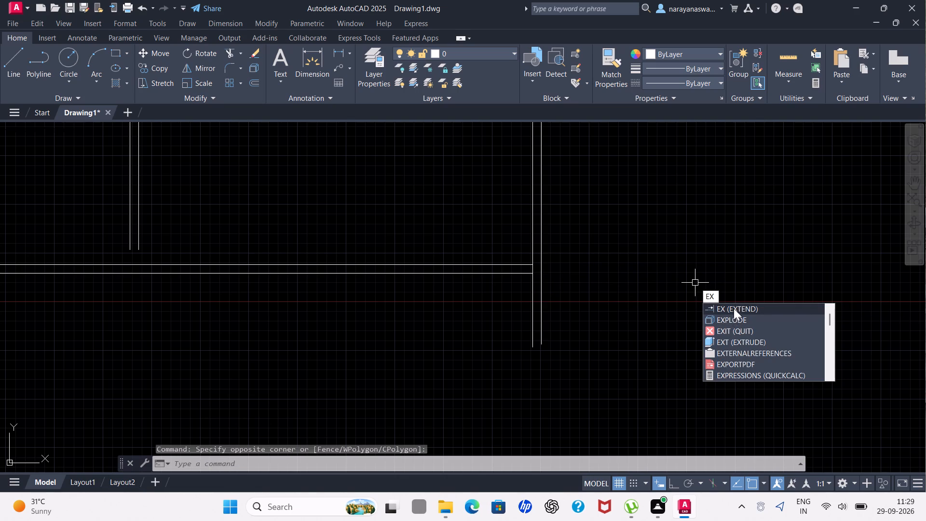
{"action": "left_click", "coordinate": [734, 308]}
{"action": "left_click", "coordinate": [524, 275]}
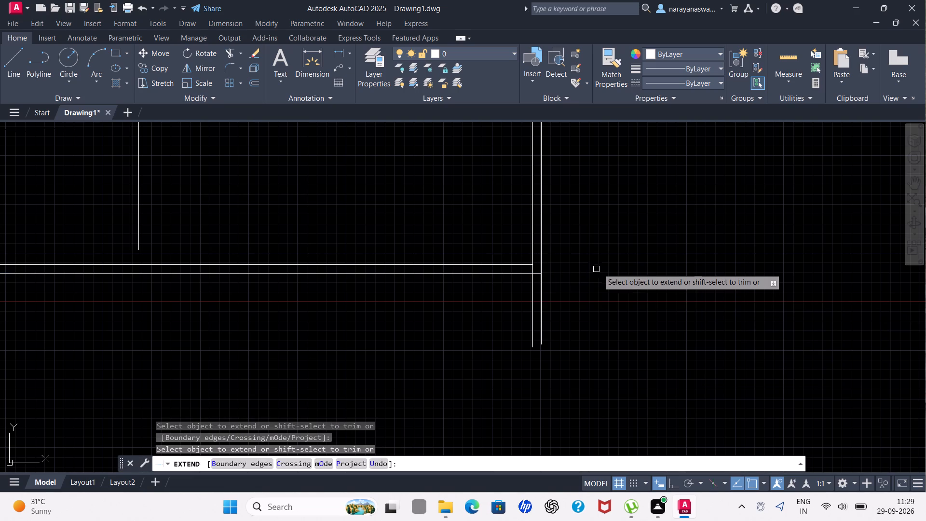
{"action": "scroll", "coordinate": [598, 268], "scroll_direction": "down", "scroll_amount": 1}
{"action": "key", "text": "Escape"}
Fillet the right outer wall's inner face with the bottom wall's upper line into a square corner.
{"action": "scroll", "coordinate": [548, 283], "scroll_direction": "up", "scroll_amount": 2}
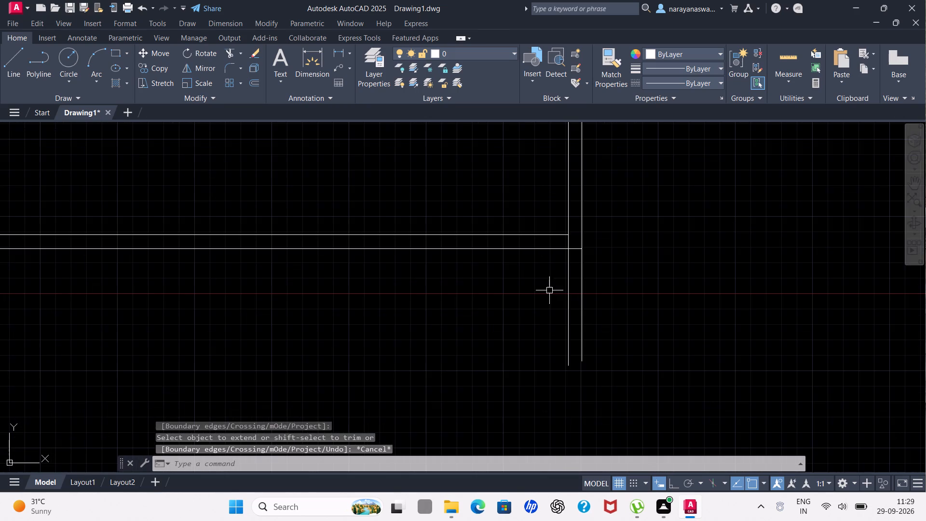
{"action": "key", "text": "f"}
{"action": "type", "text": "IL"}
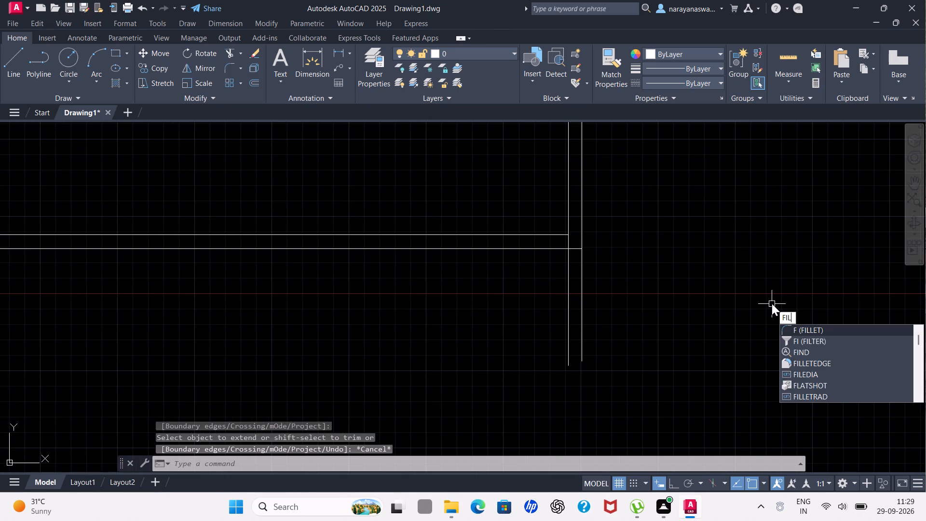
{"action": "left_click", "coordinate": [798, 329]}
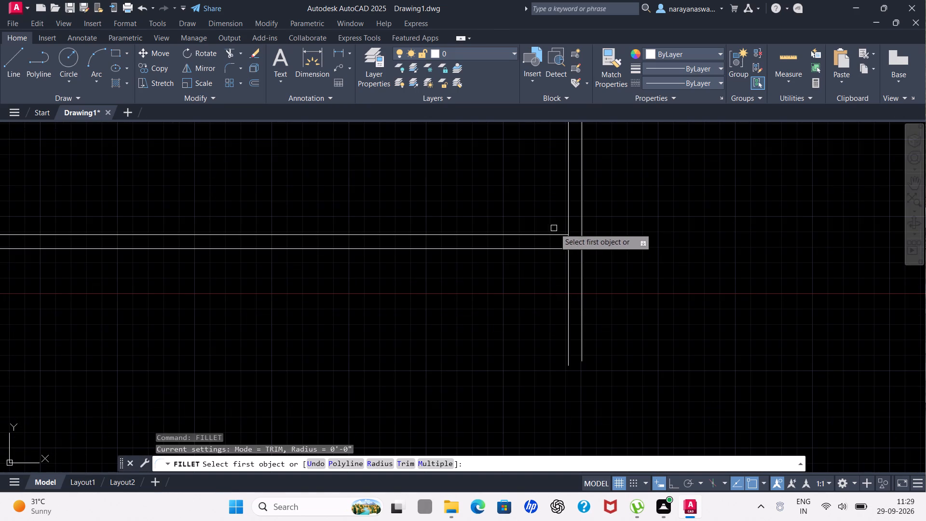
{"action": "left_click", "coordinate": [567, 206]}
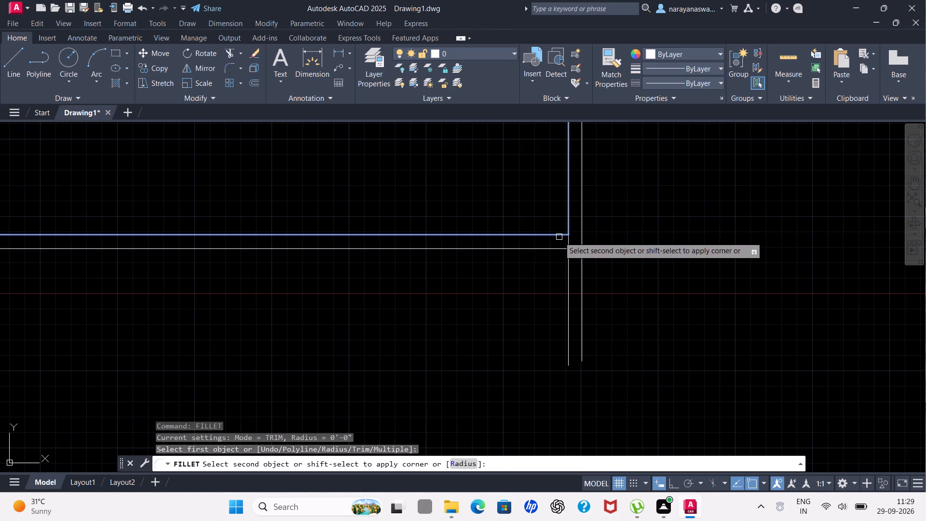
{"action": "left_click", "coordinate": [559, 236]}
{"action": "key", "text": "space"}
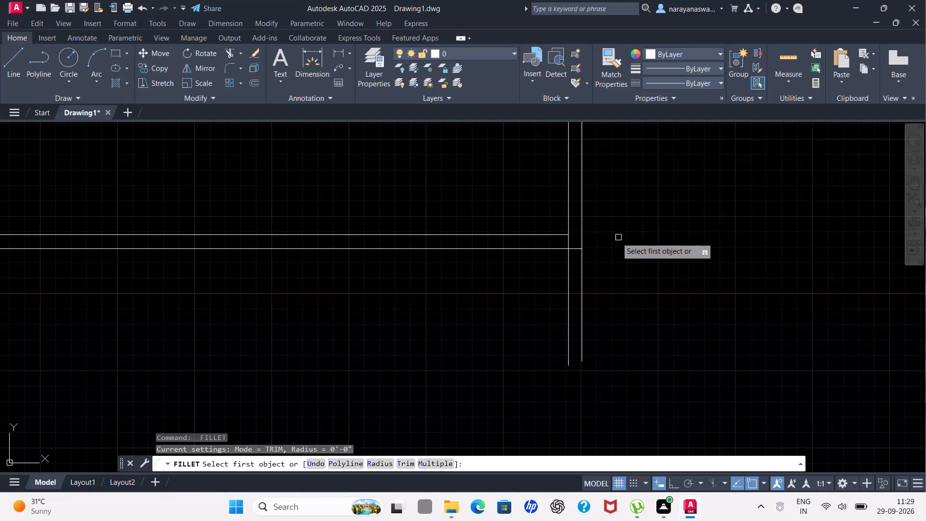
{"action": "key", "text": "Escape"}
Trim the right outer wall lines below the bottom wall and the inner-face piece crossing the lower-right corner.
{"action": "scroll", "coordinate": [579, 271], "scroll_direction": "up", "scroll_amount": 1}
{"action": "scroll", "coordinate": [615, 279], "scroll_direction": "down", "scroll_amount": 2}
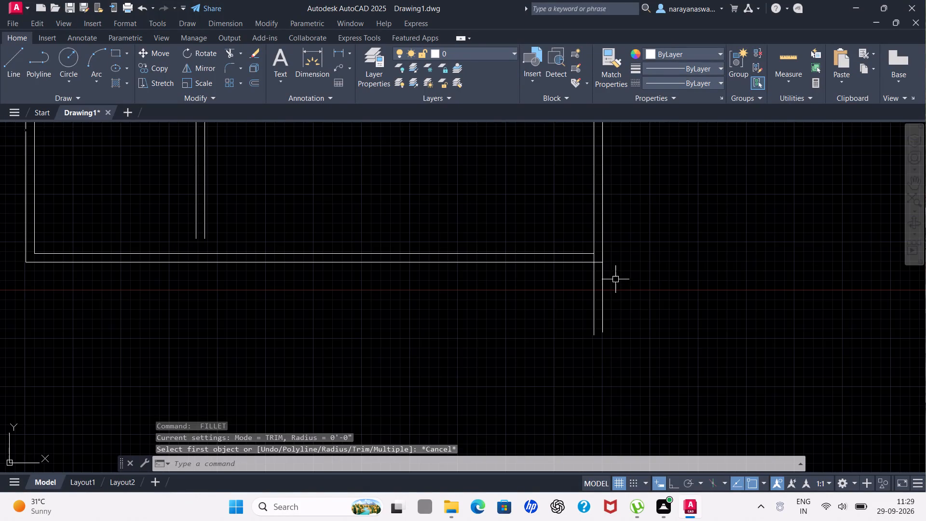
{"action": "key", "text": "t"}
{"action": "key", "text": "r"}
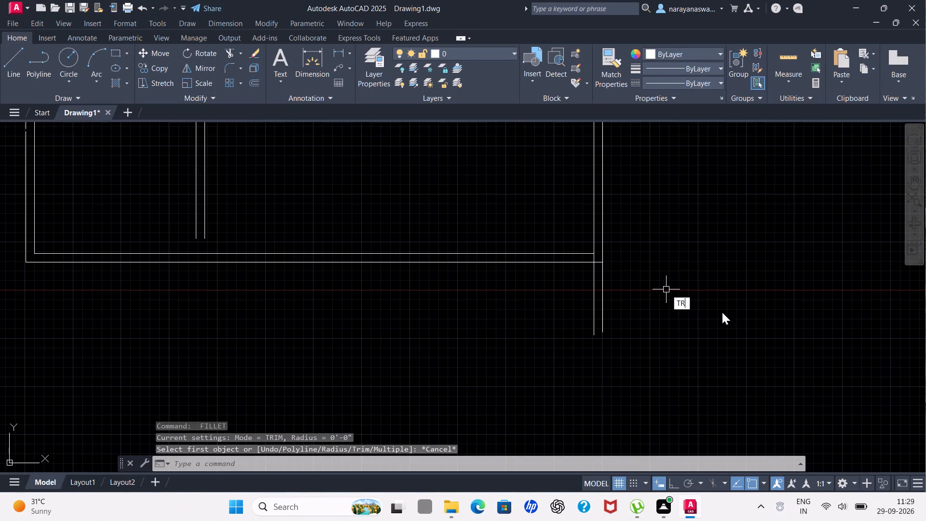
{"action": "left_click_drag", "start_coordinate": [723, 314], "coordinate": [731, 306]}
{"action": "left_click_drag", "start_coordinate": [702, 303], "coordinate": [463, 306]}
{"action": "scroll", "coordinate": [578, 236], "scroll_direction": "up", "scroll_amount": 4}
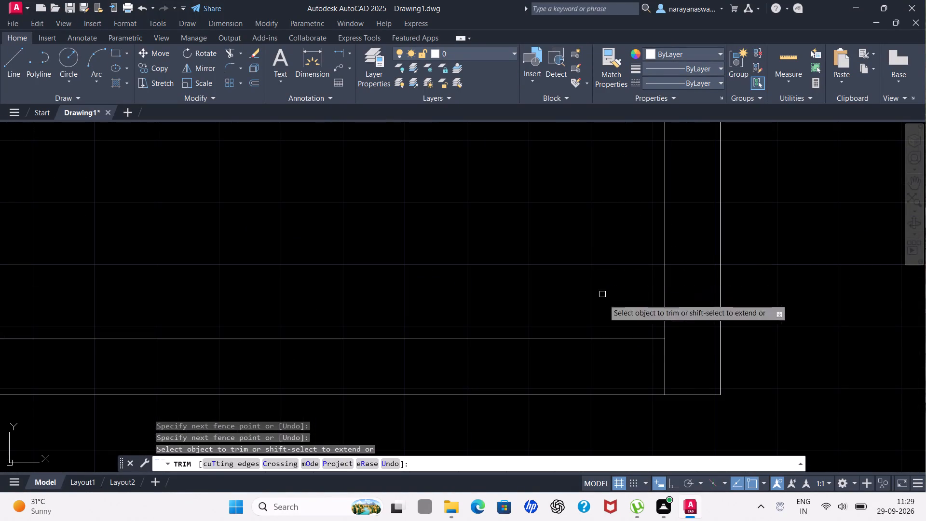
{"action": "left_click_drag", "start_coordinate": [685, 361], "coordinate": [603, 370]}
{"action": "scroll", "coordinate": [620, 359], "scroll_direction": "down", "scroll_amount": 4}
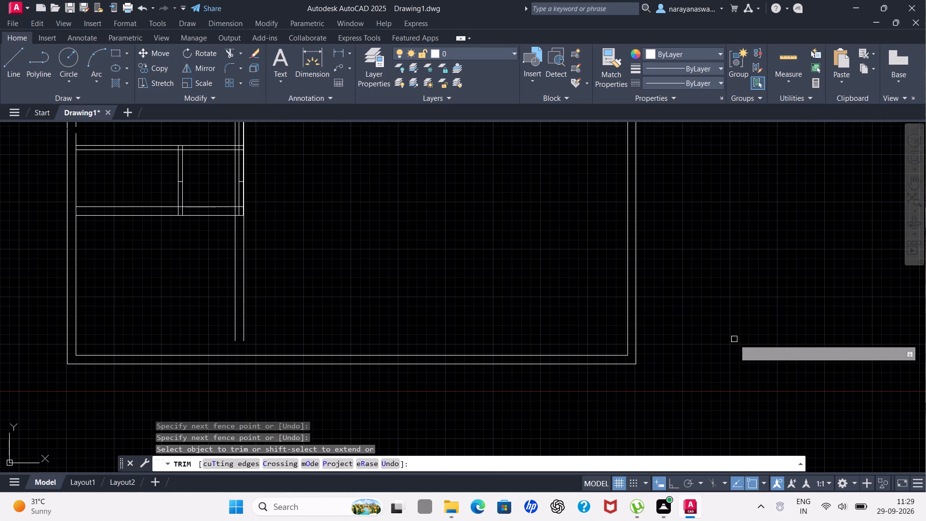
{"action": "scroll", "coordinate": [735, 339], "scroll_direction": "down", "scroll_amount": 2}
{"action": "key", "text": "Escape"}
Examine the wall junctions around the small rooms and the vertical walls beside them.
{"action": "scroll", "coordinate": [739, 336], "scroll_direction": "down", "scroll_amount": 2}
{"action": "scroll", "coordinate": [737, 358], "scroll_direction": "up", "scroll_amount": 3}
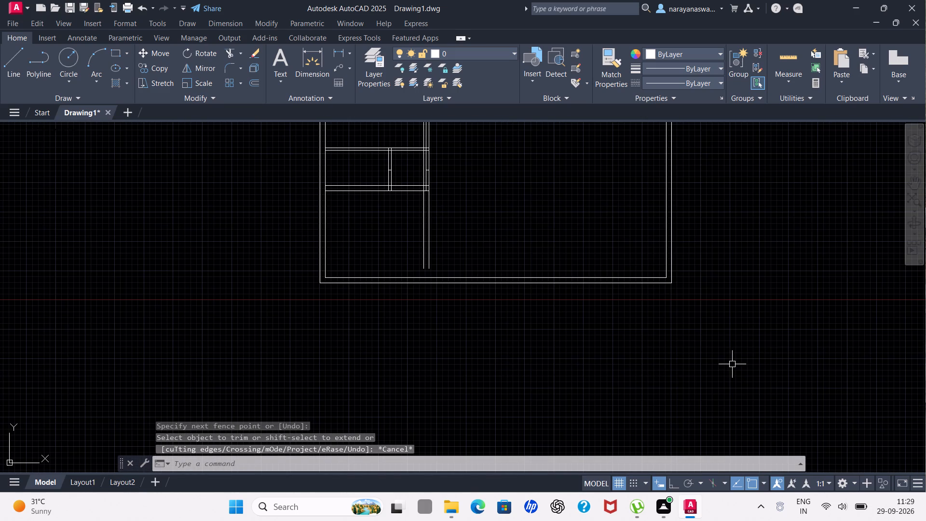
{"action": "scroll", "coordinate": [762, 283], "scroll_direction": "up", "scroll_amount": 1}
{"action": "scroll", "coordinate": [718, 271], "scroll_direction": "down", "scroll_amount": 2}
{"action": "scroll", "coordinate": [719, 217], "scroll_direction": "up", "scroll_amount": 1}
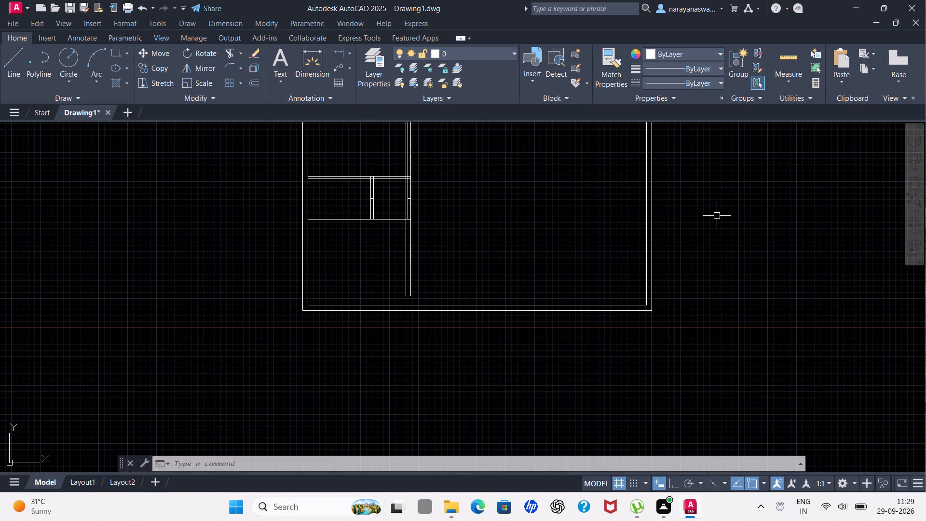
{"action": "scroll", "coordinate": [717, 216], "scroll_direction": "down", "scroll_amount": 2}
{"action": "scroll", "coordinate": [594, 199], "scroll_direction": "up", "scroll_amount": 2}
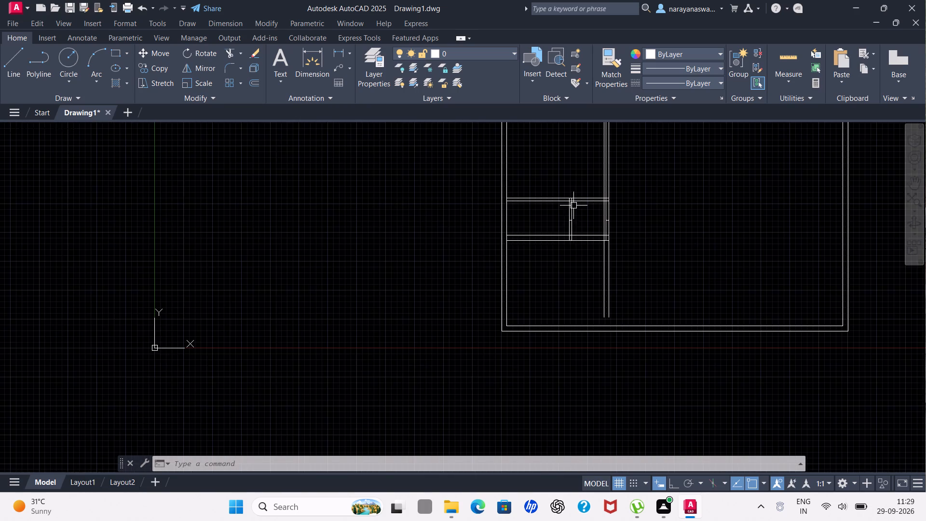
{"action": "scroll", "coordinate": [631, 188], "scroll_direction": "up", "scroll_amount": 3}
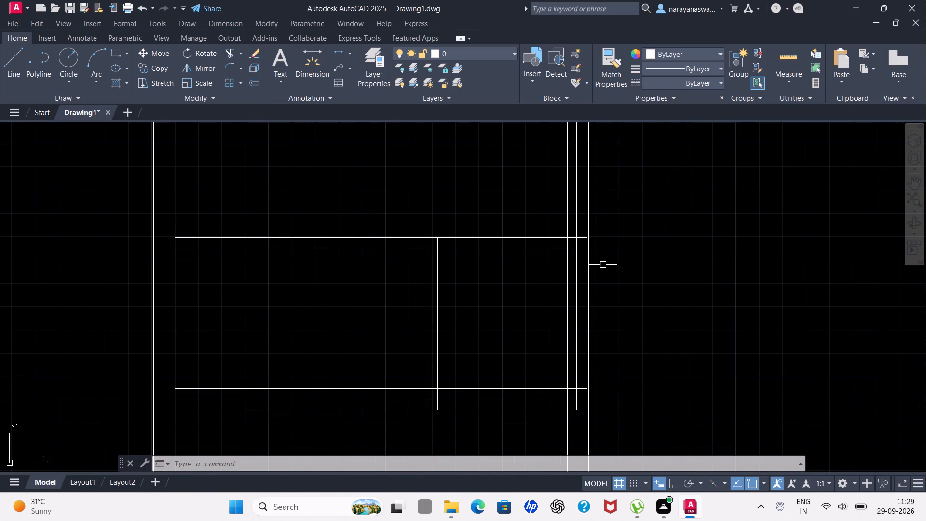
Examine the wall junctions around the small rooms and the vertical wall running down toward the bottom outer wall.
{"action": "scroll", "coordinate": [596, 276], "scroll_direction": "down", "scroll_amount": 3}
{"action": "scroll", "coordinate": [592, 374], "scroll_direction": "up", "scroll_amount": 1}
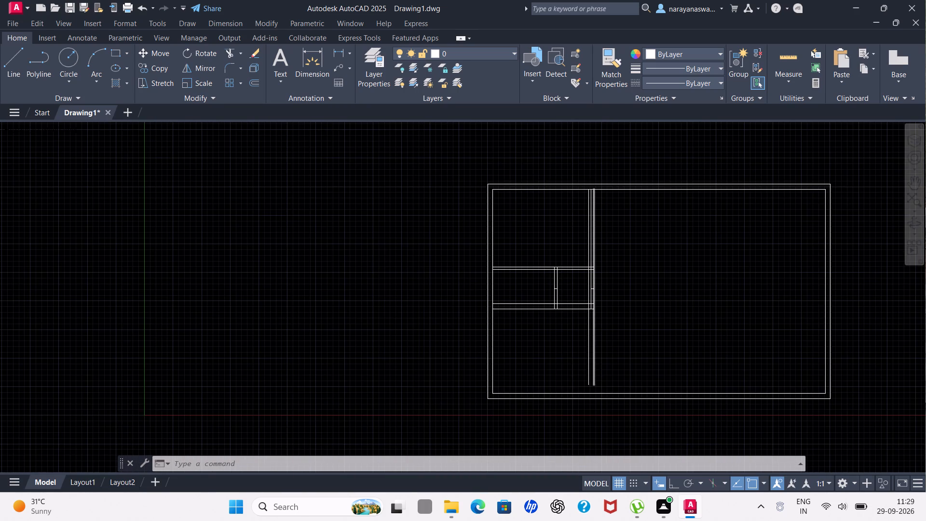
{"action": "scroll", "coordinate": [592, 374], "scroll_direction": "up", "scroll_amount": 1}
{"action": "scroll", "coordinate": [623, 309], "scroll_direction": "down", "scroll_amount": 1}
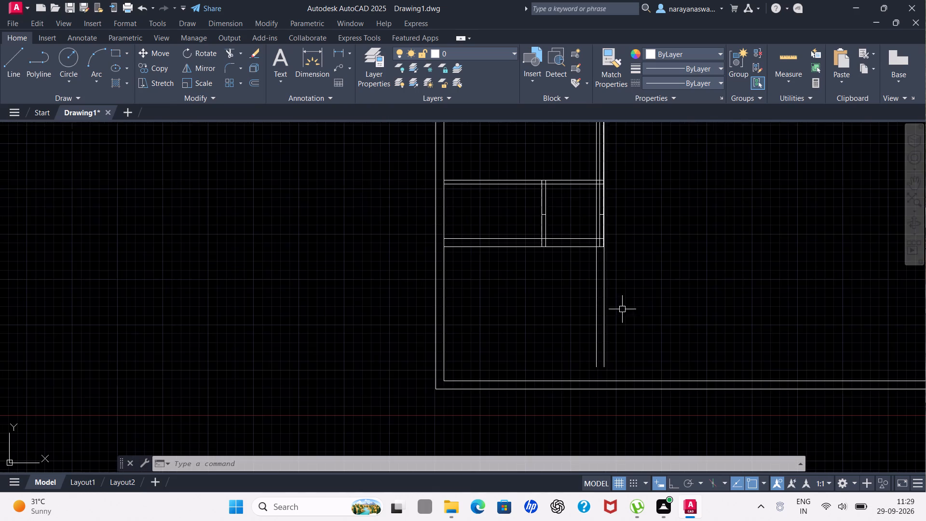
{"action": "scroll", "coordinate": [619, 281], "scroll_direction": "up", "scroll_amount": 2}
{"action": "scroll", "coordinate": [599, 300], "scroll_direction": "down", "scroll_amount": 2}
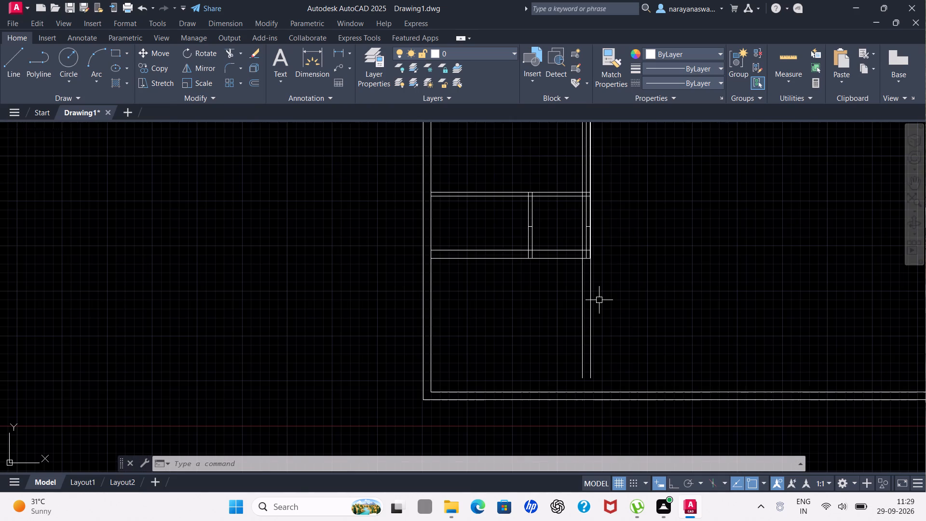
{"action": "scroll", "coordinate": [598, 300], "scroll_direction": "up", "scroll_amount": 2}
{"action": "scroll", "coordinate": [598, 300], "scroll_direction": "down", "scroll_amount": 2}
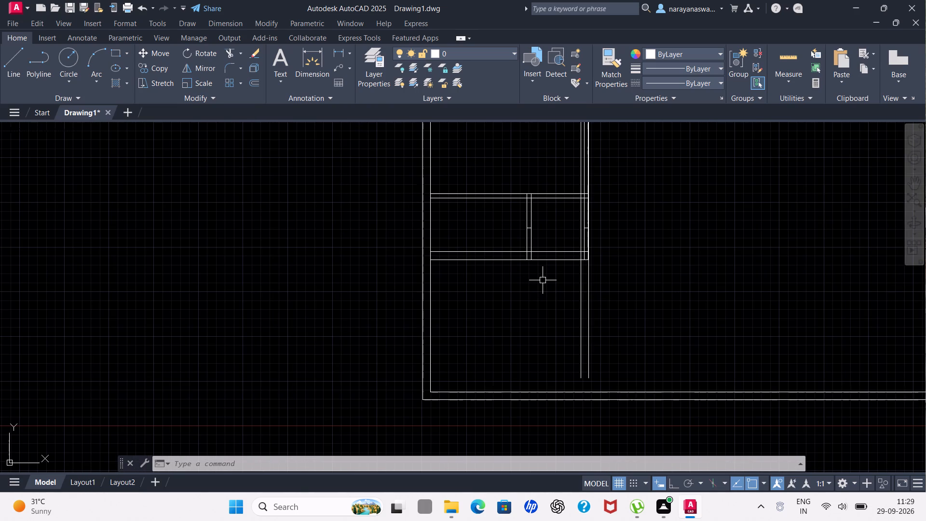
Trim the vertical wall lines across the right-hand small room's right side, between its upper and lower horizontal walls.
{"action": "type", "text": "TR"}
{"action": "key", "text": "Return"}
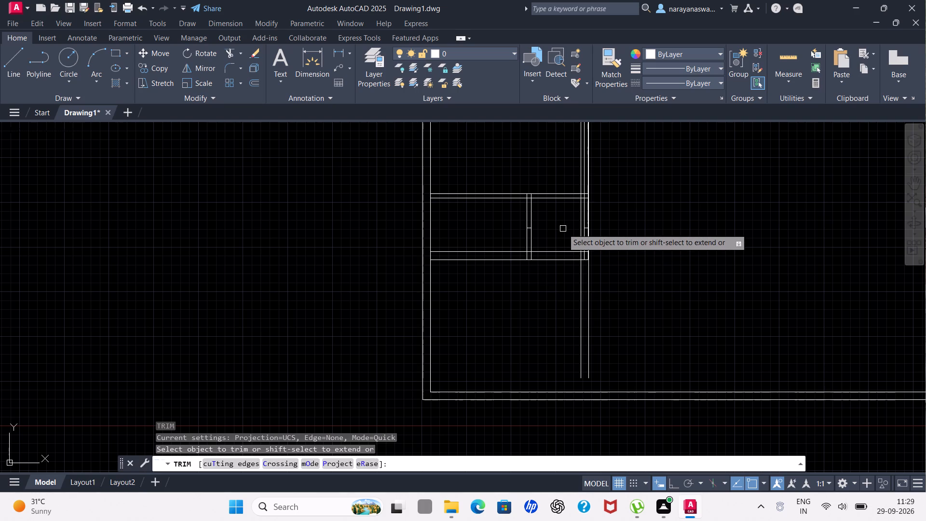
{"action": "scroll", "coordinate": [586, 249], "scroll_direction": "up", "scroll_amount": 1}
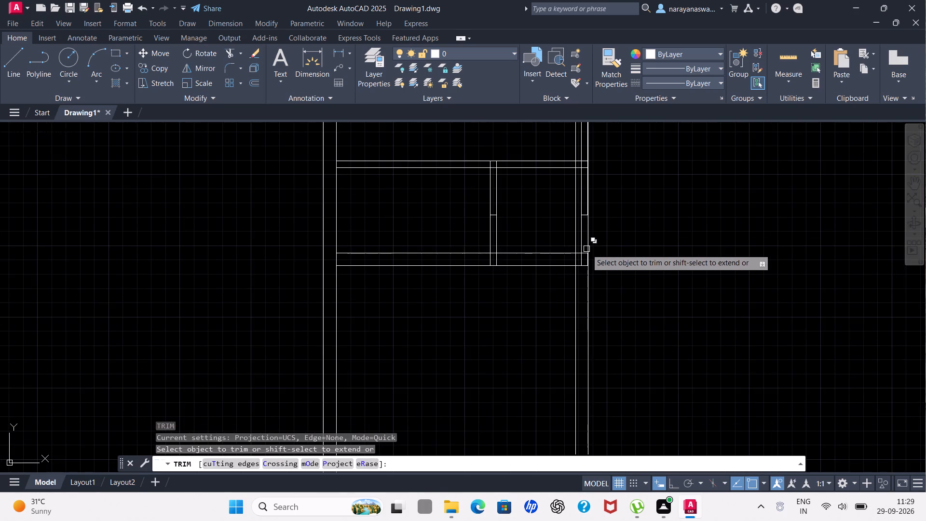
{"action": "scroll", "coordinate": [586, 249], "scroll_direction": "down", "scroll_amount": 1}
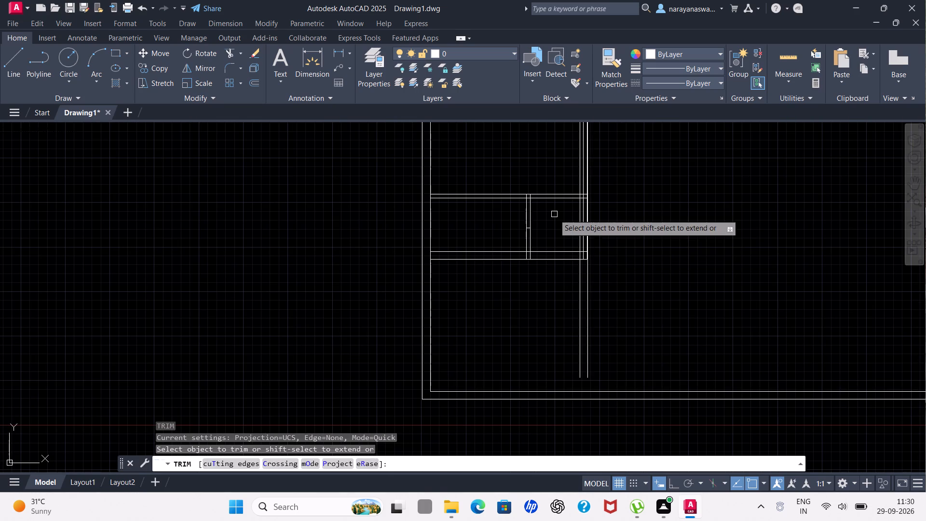
{"action": "left_click_drag", "start_coordinate": [554, 214], "coordinate": [650, 227]}
{"action": "left_click_drag", "start_coordinate": [643, 231], "coordinate": [624, 231]}
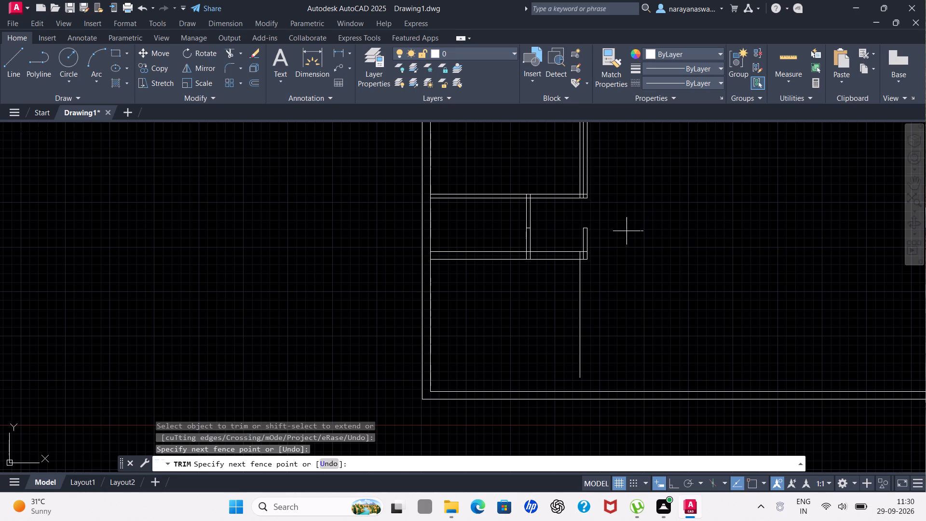
{"action": "left_click_drag", "start_coordinate": [624, 231], "coordinate": [569, 231]}
{"action": "left_click_drag", "start_coordinate": [596, 229], "coordinate": [586, 229]}
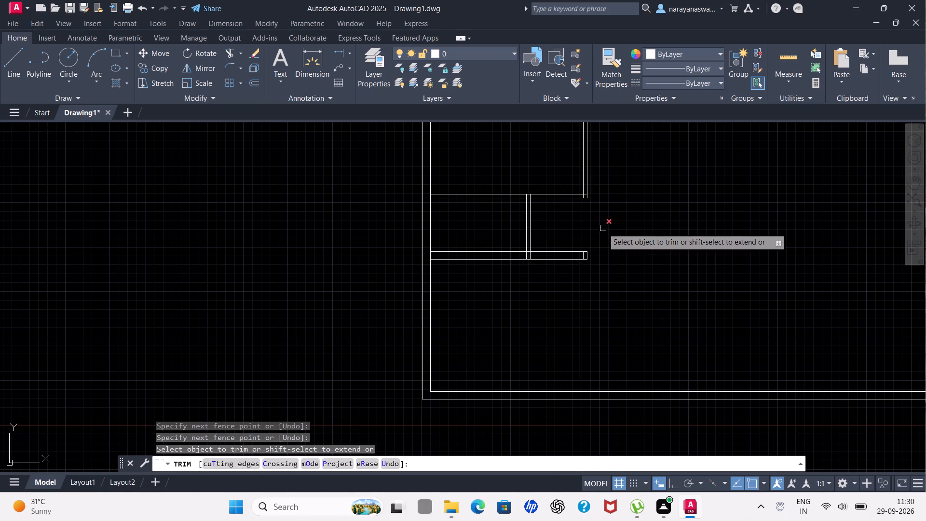
{"action": "left_click", "coordinate": [592, 228]}
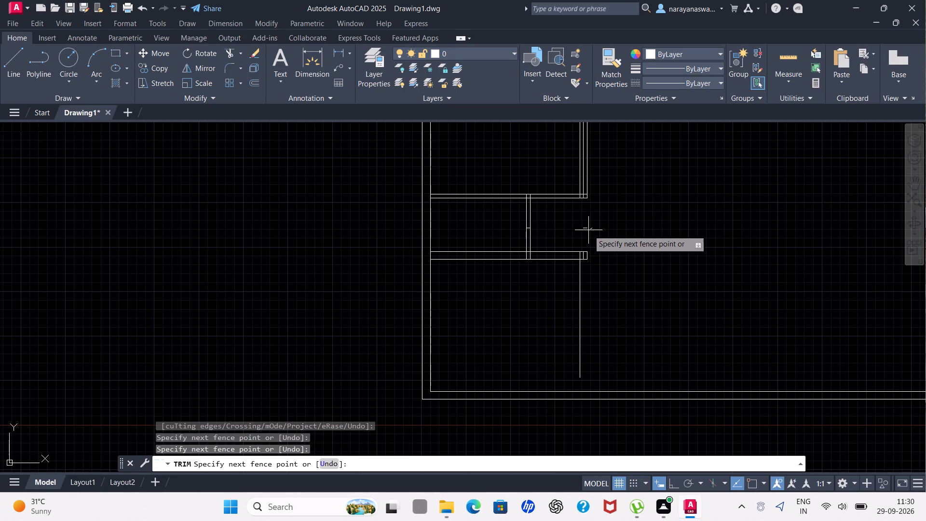
{"action": "left_click_drag", "start_coordinate": [581, 227], "coordinate": [590, 232]}
Trim the extra innermost line of the upper room's right wall above the horizontal wall.
{"action": "scroll", "coordinate": [595, 244], "scroll_direction": "down", "scroll_amount": 3}
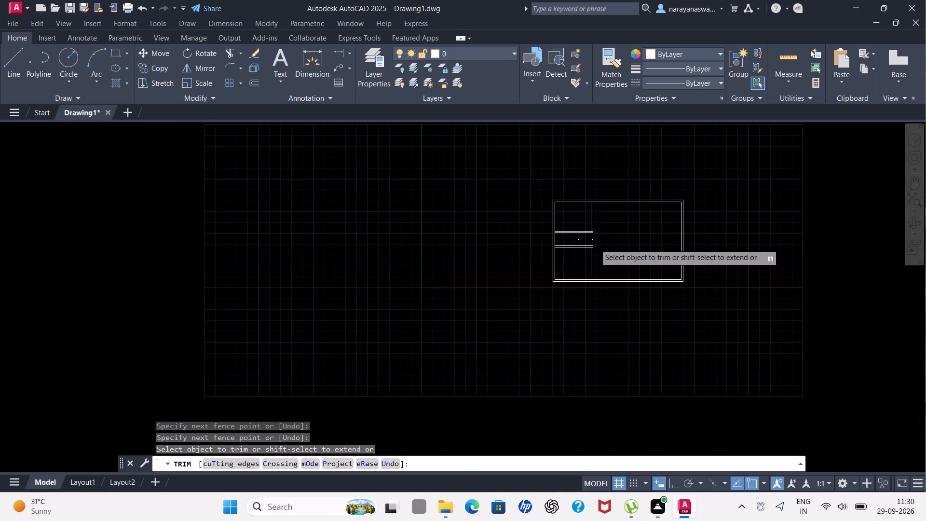
{"action": "scroll", "coordinate": [590, 218], "scroll_direction": "up", "scroll_amount": 4}
{"action": "scroll", "coordinate": [638, 224], "scroll_direction": "up", "scroll_amount": 2}
{"action": "scroll", "coordinate": [600, 233], "scroll_direction": "up", "scroll_amount": 1}
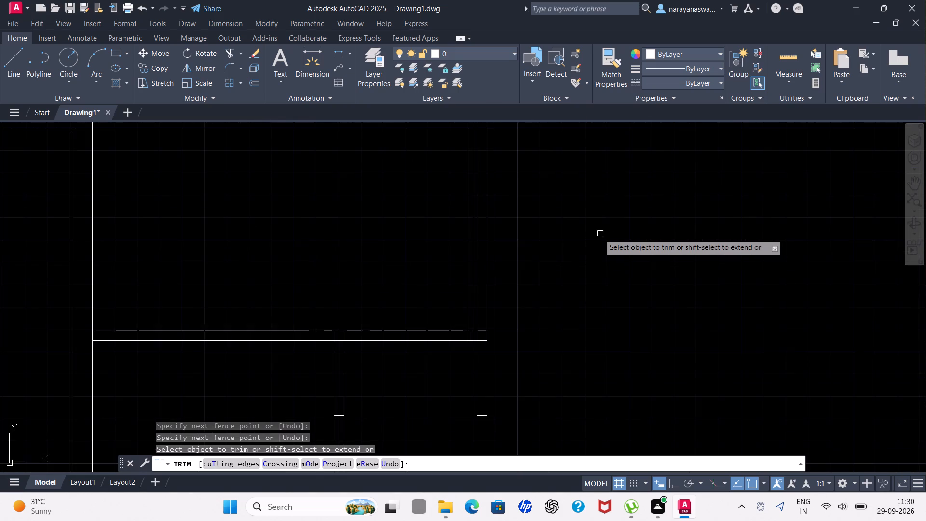
{"action": "scroll", "coordinate": [509, 264], "scroll_direction": "down", "scroll_amount": 2}
{"action": "scroll", "coordinate": [486, 269], "scroll_direction": "up", "scroll_amount": 2}
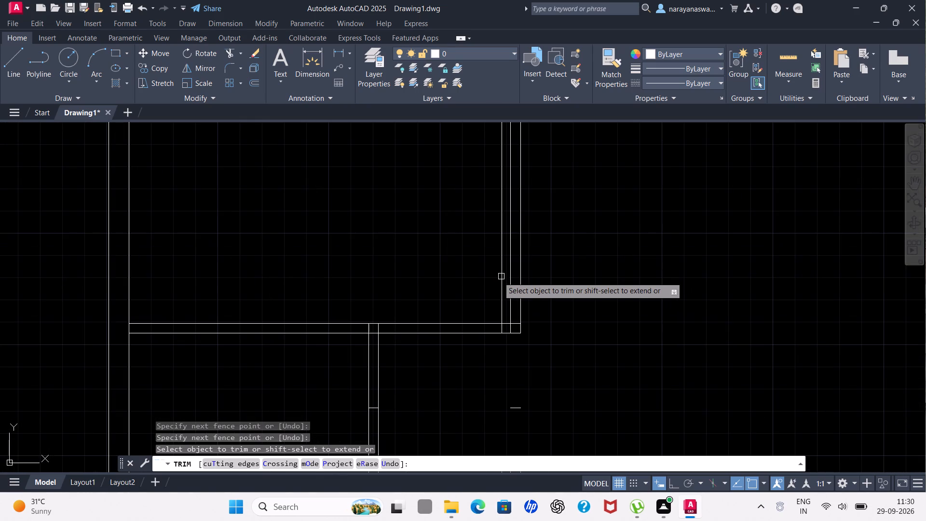
{"action": "left_click", "coordinate": [503, 276]}
{"action": "key", "text": "Escape"}
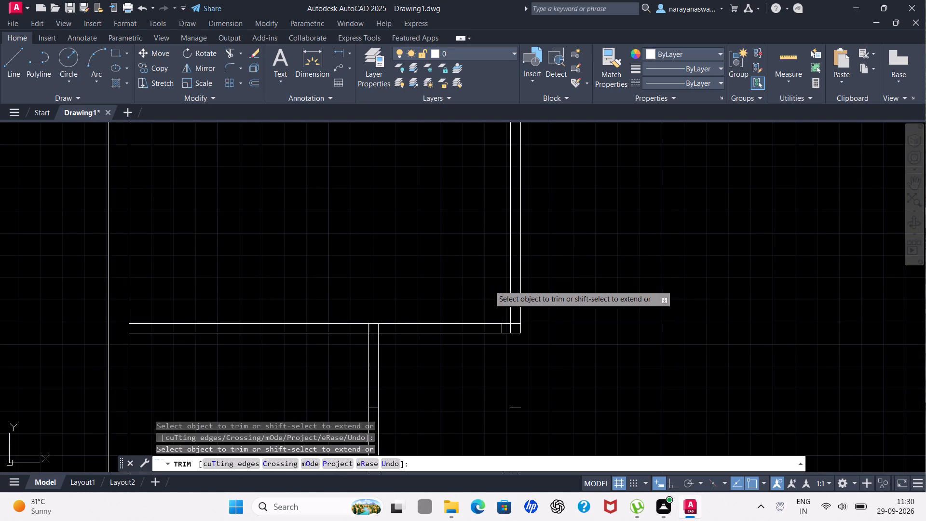
Measure the upper-left room's inside dimensions with Quick Measure.
{"action": "scroll", "coordinate": [489, 285], "scroll_direction": "down", "scroll_amount": 3}
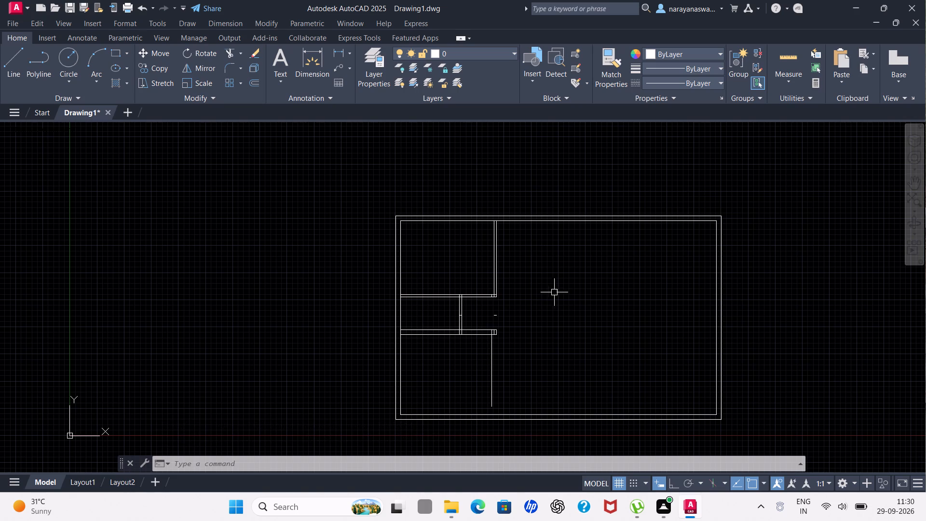
{"action": "key", "text": "Escape"}
{"action": "left_click_drag", "start_coordinate": [776, 72], "coordinate": [777, 72]}
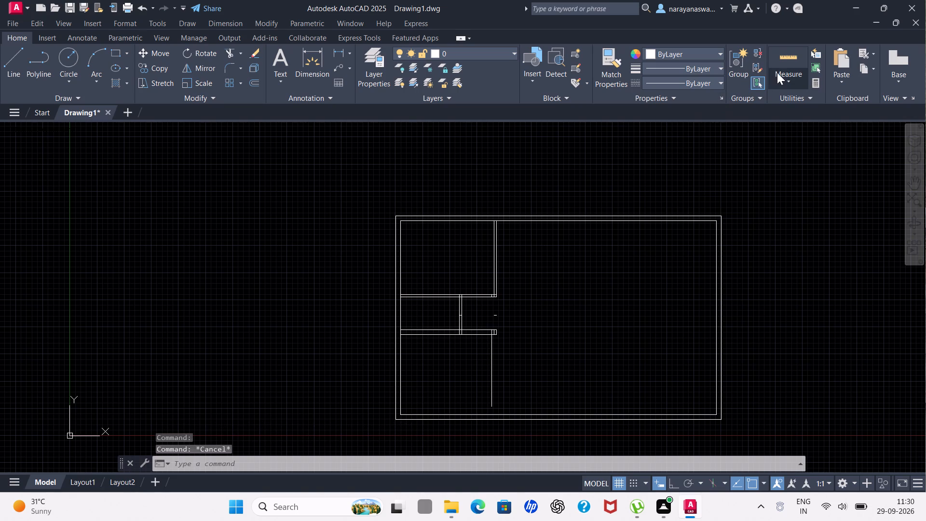
{"action": "left_click_drag", "start_coordinate": [777, 72], "coordinate": [780, 70]}
{"action": "left_click", "coordinate": [808, 97]}
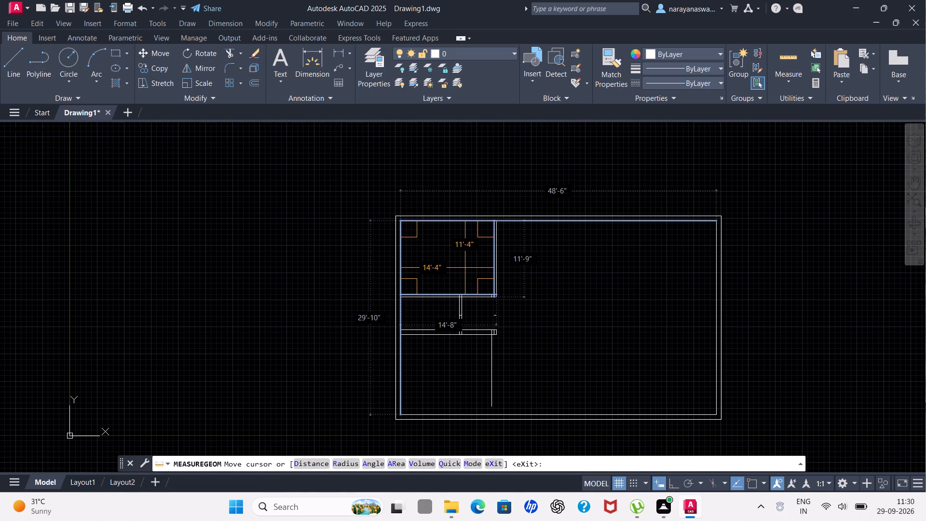
{"action": "key", "text": "Escape"}
Extend the lower room's right wall line down to the inner face of the bottom outer wall.
{"action": "scroll", "coordinate": [518, 351], "scroll_direction": "up", "scroll_amount": 2}
{"action": "scroll", "coordinate": [522, 355], "scroll_direction": "down", "scroll_amount": 3}
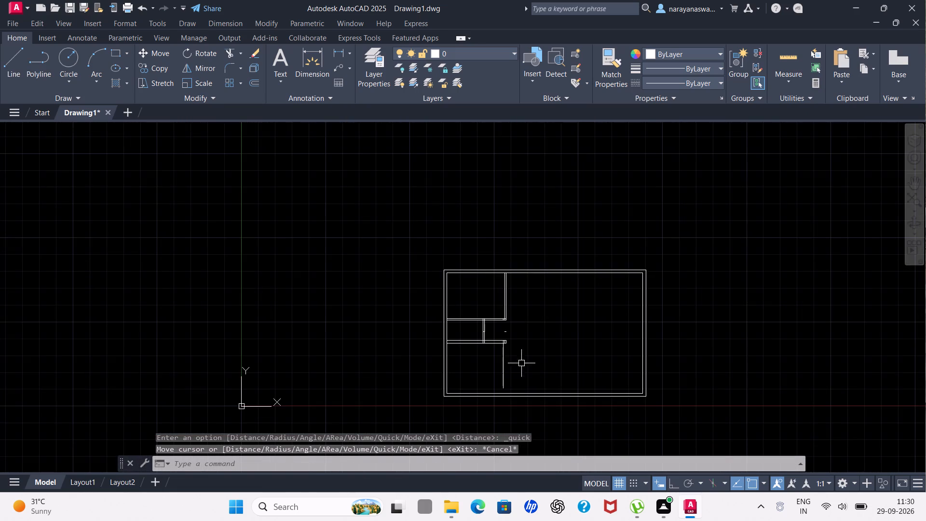
{"action": "scroll", "coordinate": [501, 420], "scroll_direction": "up", "scroll_amount": 2}
{"action": "key", "text": "e"}
{"action": "key", "text": "x"}
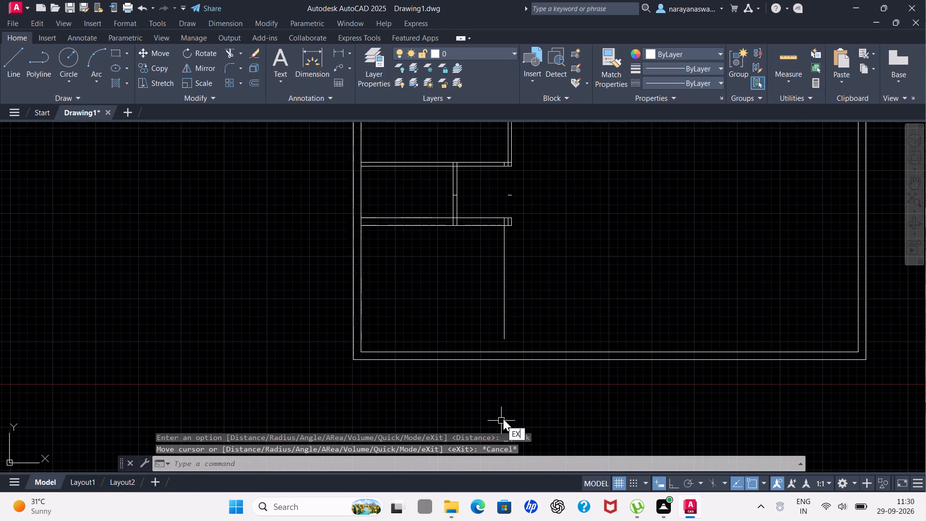
{"action": "left_click", "coordinate": [574, 351]}
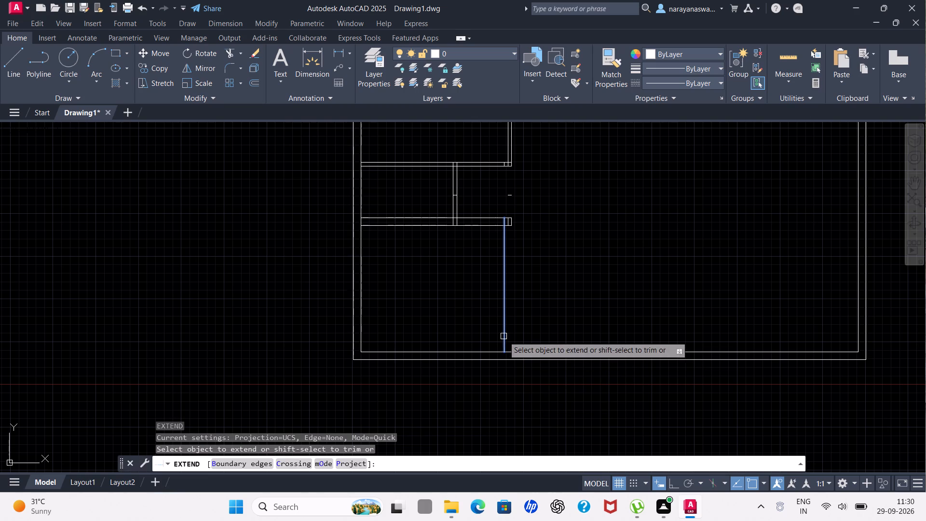
{"action": "left_click", "coordinate": [504, 322]}
{"action": "key", "text": "Escape"}
Offset the lower room's right wall line 9" outward, away from the room.
{"action": "scroll", "coordinate": [507, 322], "scroll_direction": "down", "scroll_amount": 2}
{"action": "scroll", "coordinate": [634, 331], "scroll_direction": "up", "scroll_amount": 2}
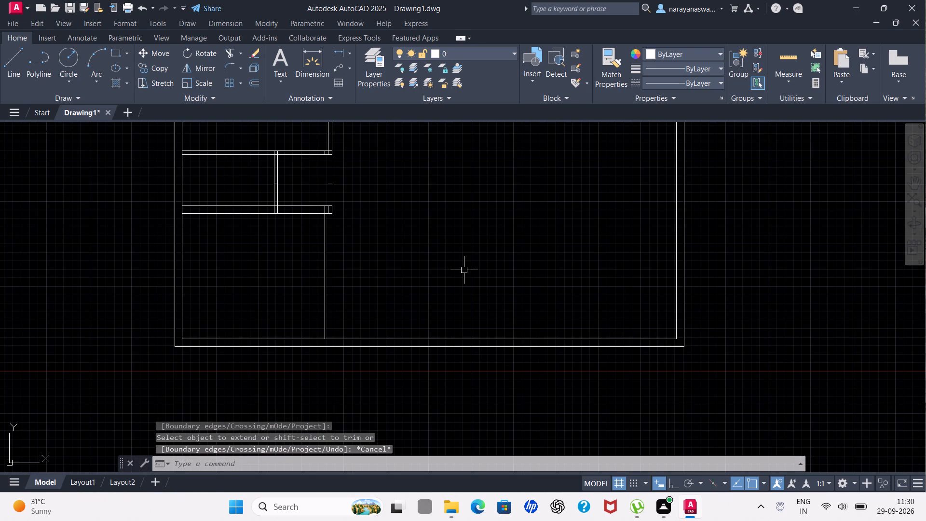
{"action": "type", "text": "OF"}
{"action": "left_click", "coordinate": [509, 297]}
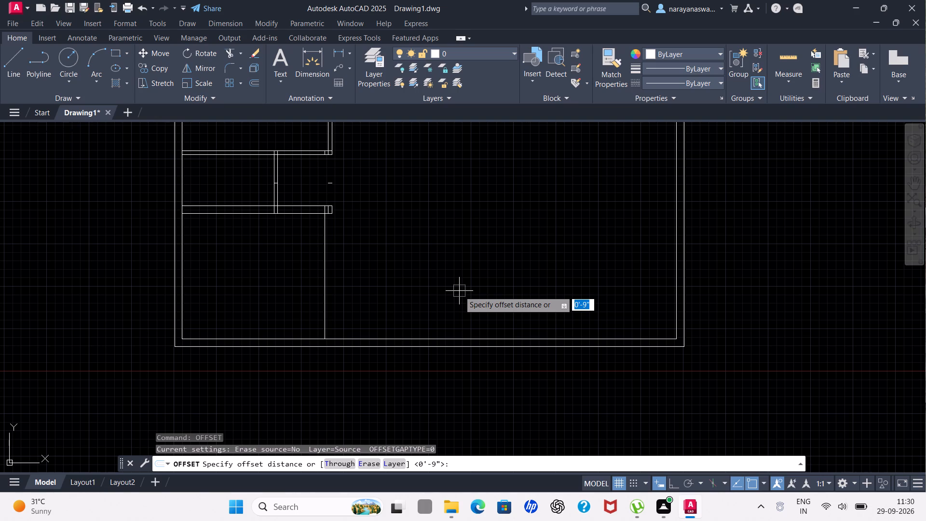
{"action": "key", "text": "9"}
{"action": "key", "text": "shift+quotedbl"}
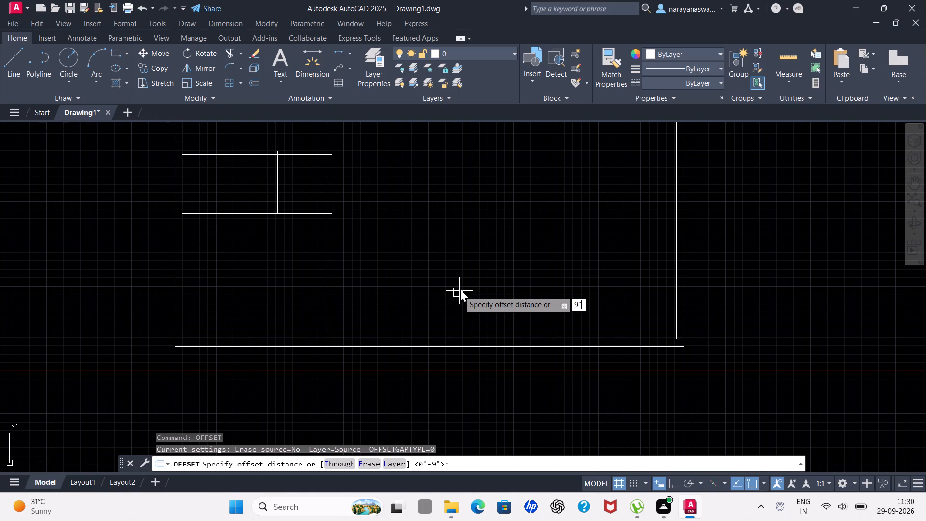
{"action": "key", "text": "Return"}
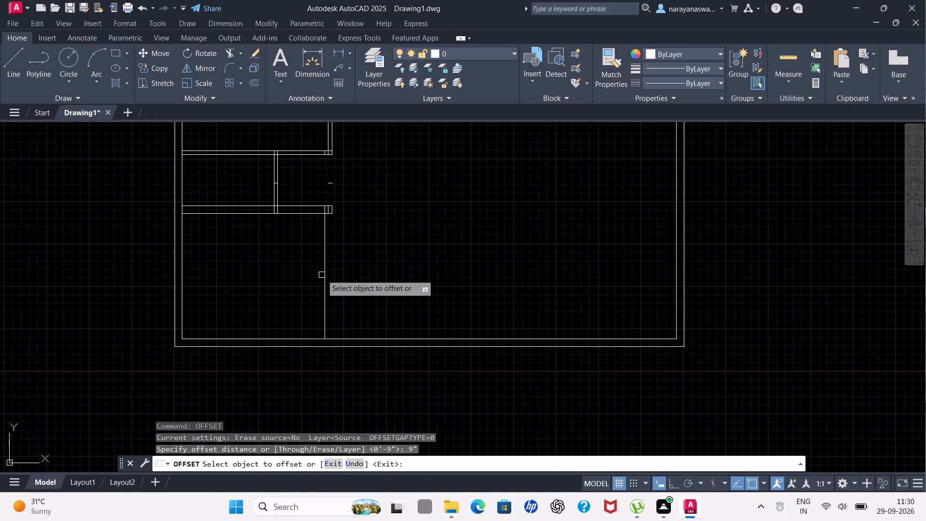
{"action": "left_click", "coordinate": [322, 274]}
{"action": "left_click", "coordinate": [348, 264]}
{"action": "key", "text": "Escape"}
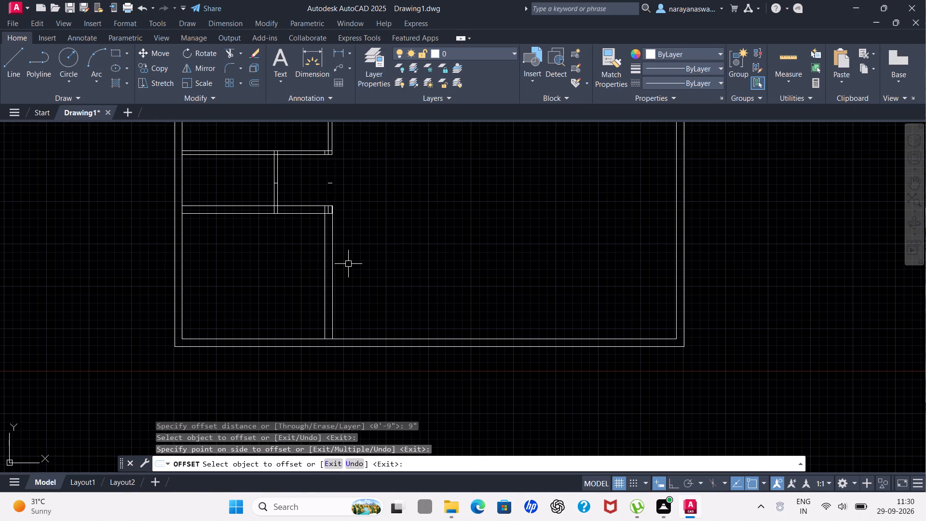
Trim the short leftover vertical piece inside the horizontal wall's right end above the lower room.
{"action": "scroll", "coordinate": [354, 266], "scroll_direction": "down", "scroll_amount": 2}
{"action": "scroll", "coordinate": [329, 237], "scroll_direction": "up", "scroll_amount": 2}
{"action": "scroll", "coordinate": [375, 272], "scroll_direction": "up", "scroll_amount": 2}
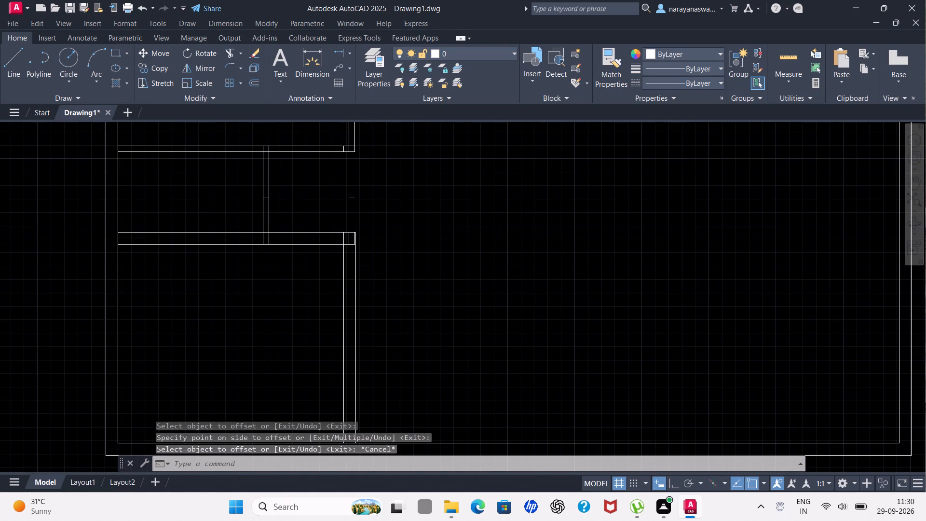
{"action": "type", "text": "TR"}
{"action": "left_click", "coordinate": [430, 297]}
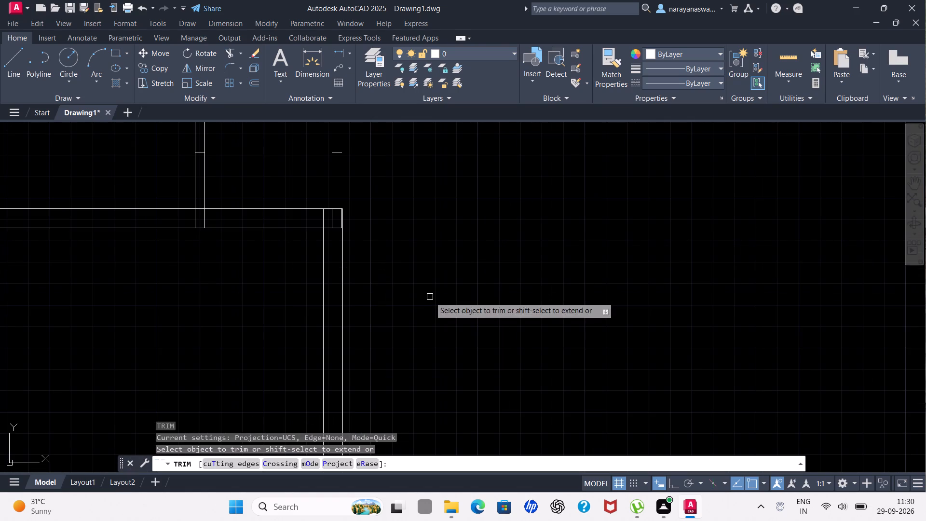
{"action": "scroll", "coordinate": [323, 224], "scroll_direction": "up", "scroll_amount": 3}
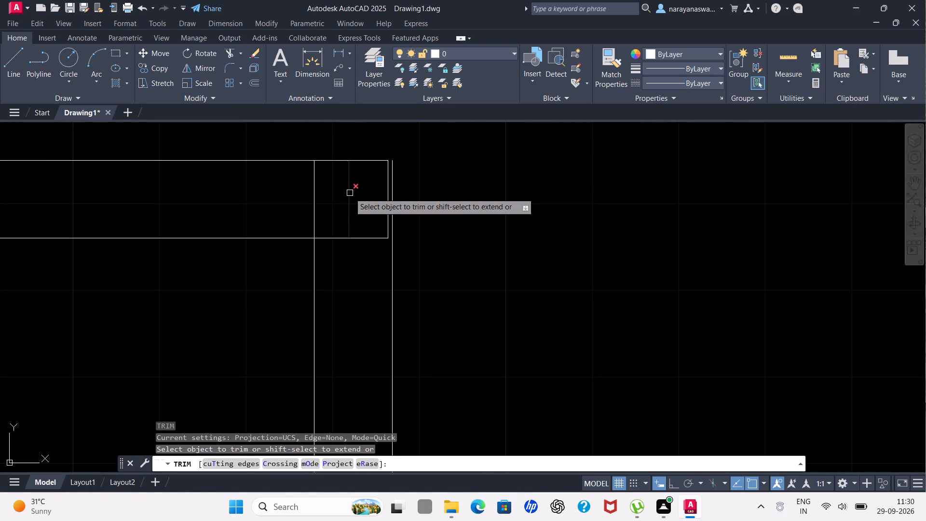
{"action": "left_click", "coordinate": [350, 193]}
{"action": "scroll", "coordinate": [348, 201], "scroll_direction": "down", "scroll_amount": 3}
{"action": "key", "text": "Escape"}
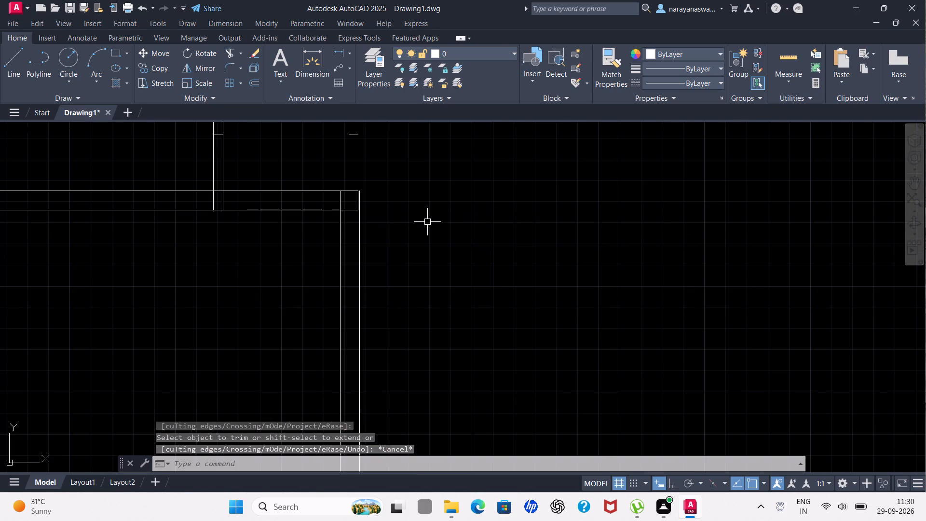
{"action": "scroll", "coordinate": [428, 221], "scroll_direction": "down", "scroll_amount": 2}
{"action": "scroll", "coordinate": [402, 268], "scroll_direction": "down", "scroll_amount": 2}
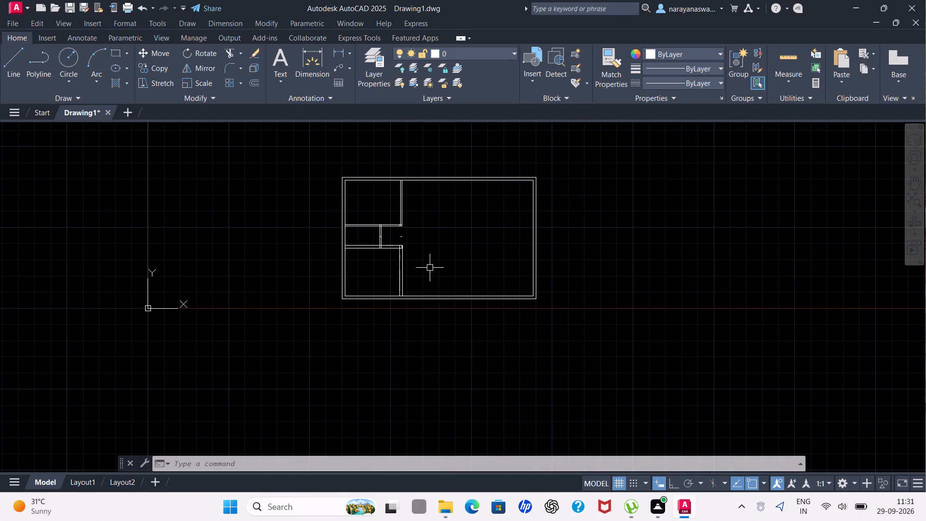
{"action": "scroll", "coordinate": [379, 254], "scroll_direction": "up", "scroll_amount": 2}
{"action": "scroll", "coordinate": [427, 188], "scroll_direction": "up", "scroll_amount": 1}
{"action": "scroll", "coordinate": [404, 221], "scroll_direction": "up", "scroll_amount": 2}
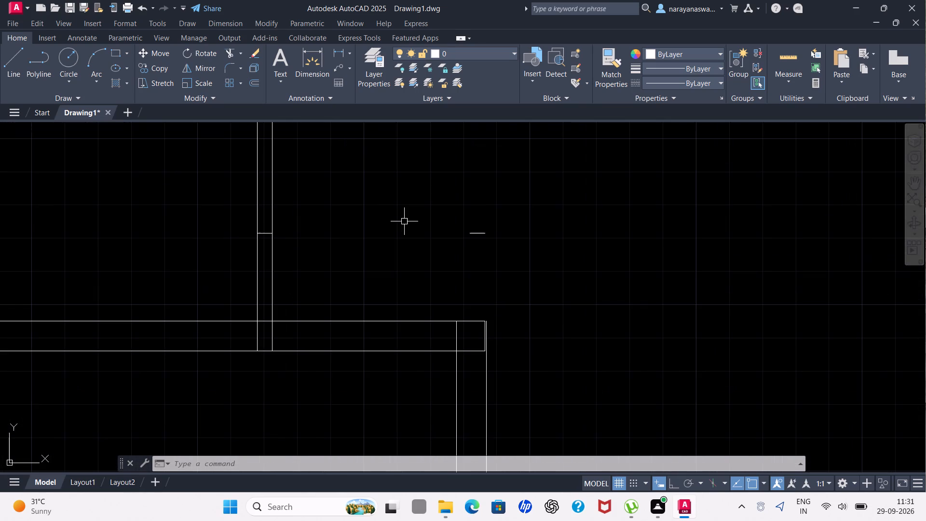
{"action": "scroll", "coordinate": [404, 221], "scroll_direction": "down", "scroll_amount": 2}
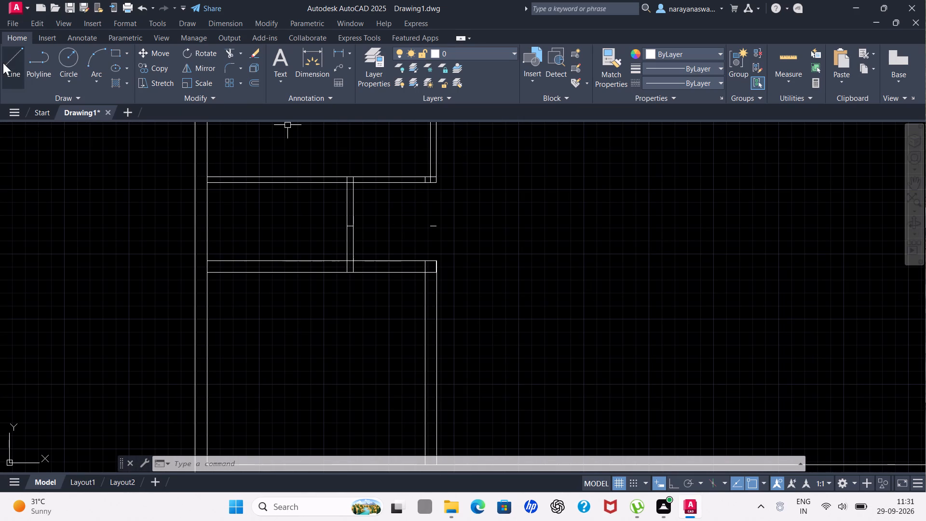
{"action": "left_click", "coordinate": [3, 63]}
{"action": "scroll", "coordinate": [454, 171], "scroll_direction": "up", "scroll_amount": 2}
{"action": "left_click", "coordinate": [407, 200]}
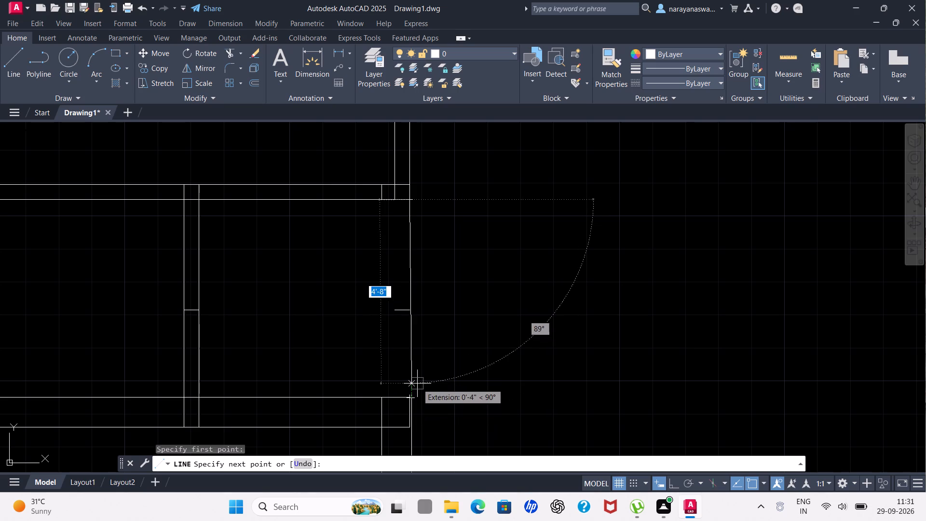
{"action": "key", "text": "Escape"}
Draw a vertical line with ortho on from the lower partition wall's right end up to the upper partition wall's underside, closing the middle room.
{"action": "left_click", "coordinate": [15, 65]}
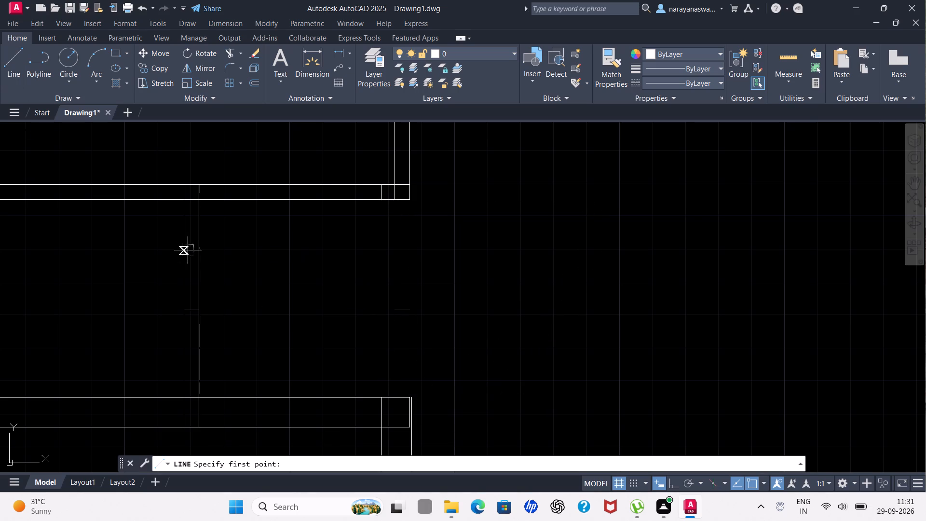
{"action": "left_click_drag", "start_coordinate": [415, 399], "coordinate": [428, 348]}
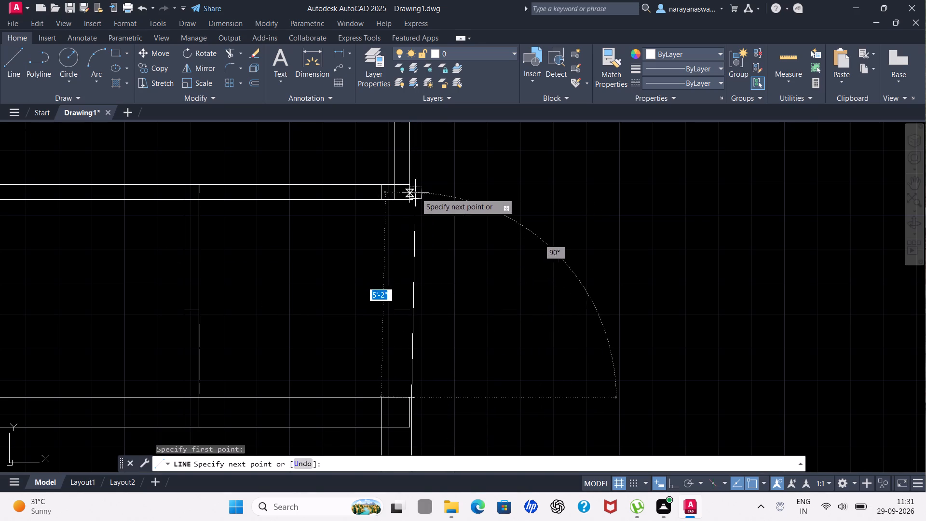
{"action": "left_click", "coordinate": [676, 483]}
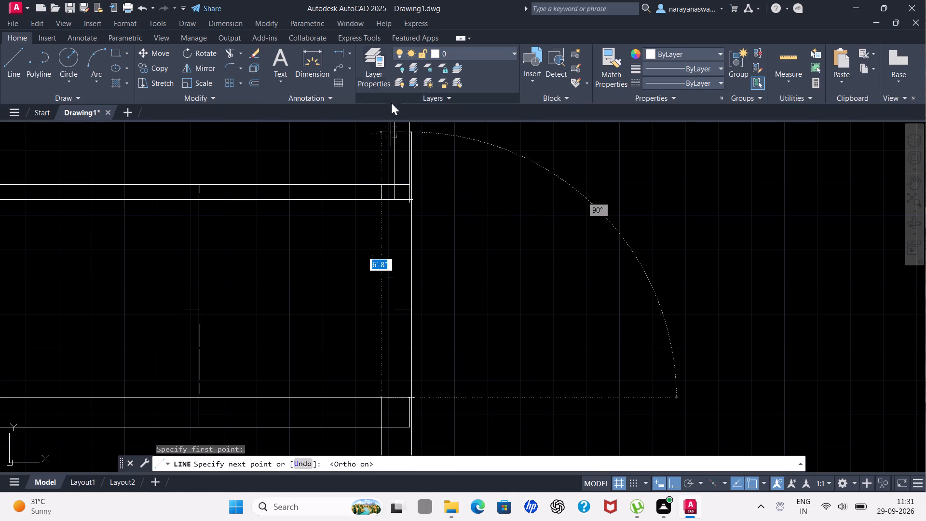
{"action": "left_click", "coordinate": [410, 201]}
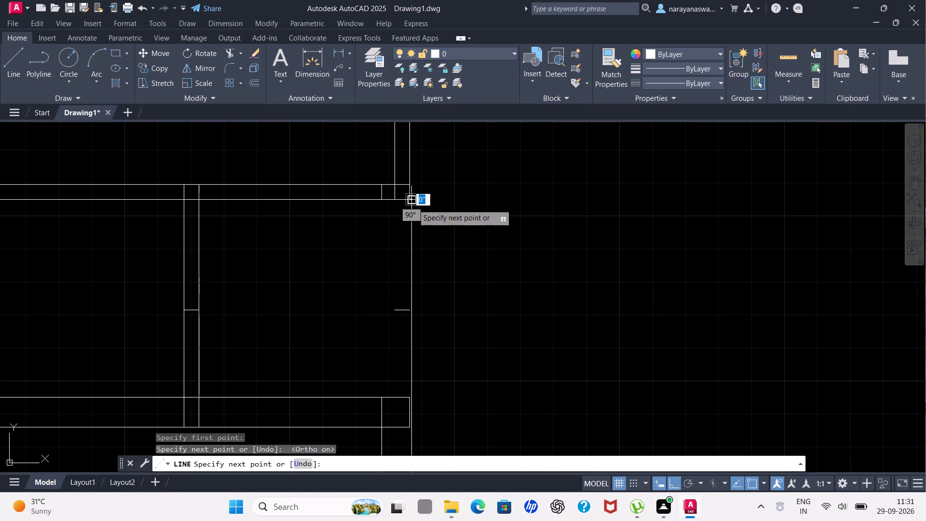
{"action": "key", "text": "Escape"}
Offset the outer face line of the upper-left room's right wall 5' to the right, into the large open area.
{"action": "scroll", "coordinate": [421, 214], "scroll_direction": "down", "scroll_amount": 3}
{"action": "scroll", "coordinate": [474, 206], "scroll_direction": "down", "scroll_amount": 3}
{"action": "scroll", "coordinate": [532, 197], "scroll_direction": "up", "scroll_amount": 2}
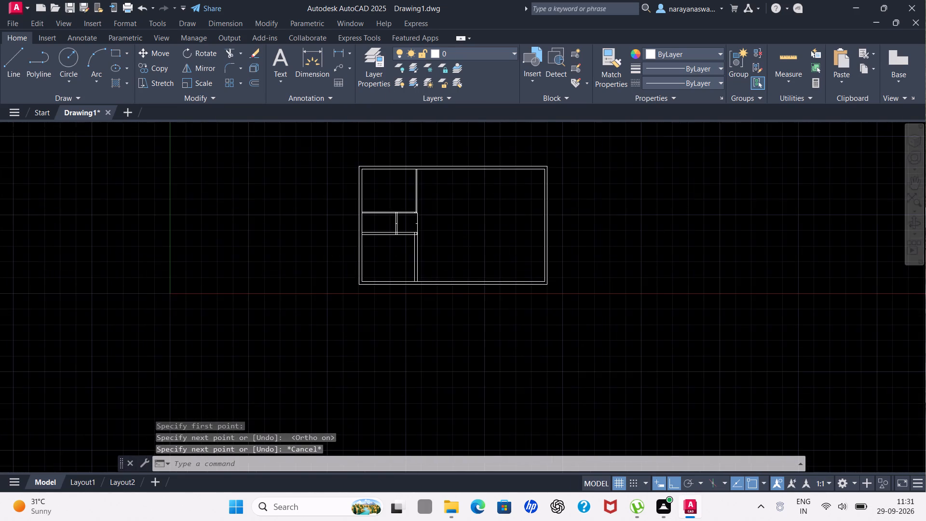
{"action": "scroll", "coordinate": [574, 158], "scroll_direction": "up", "scroll_amount": 2}
{"action": "scroll", "coordinate": [574, 158], "scroll_direction": "down", "scroll_amount": 3}
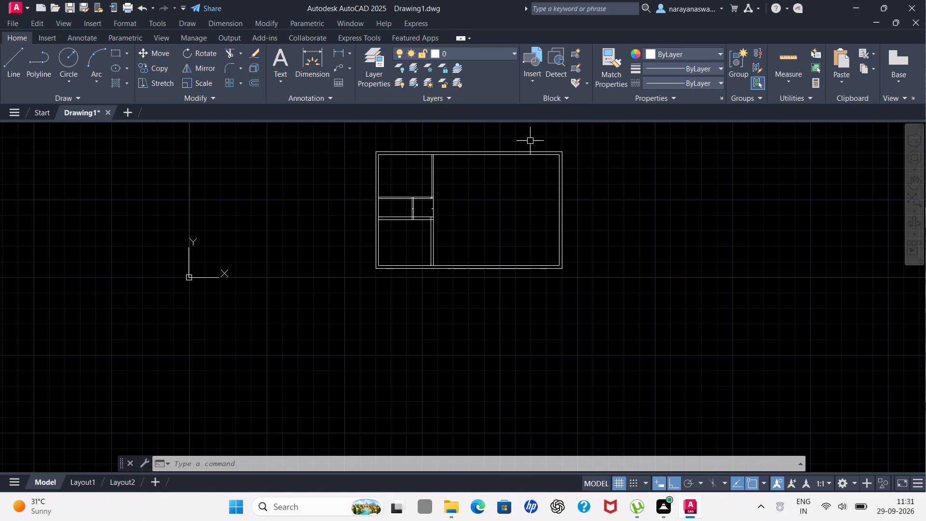
{"action": "scroll", "coordinate": [558, 123], "scroll_direction": "up", "scroll_amount": 1}
{"action": "scroll", "coordinate": [502, 141], "scroll_direction": "up", "scroll_amount": 1}
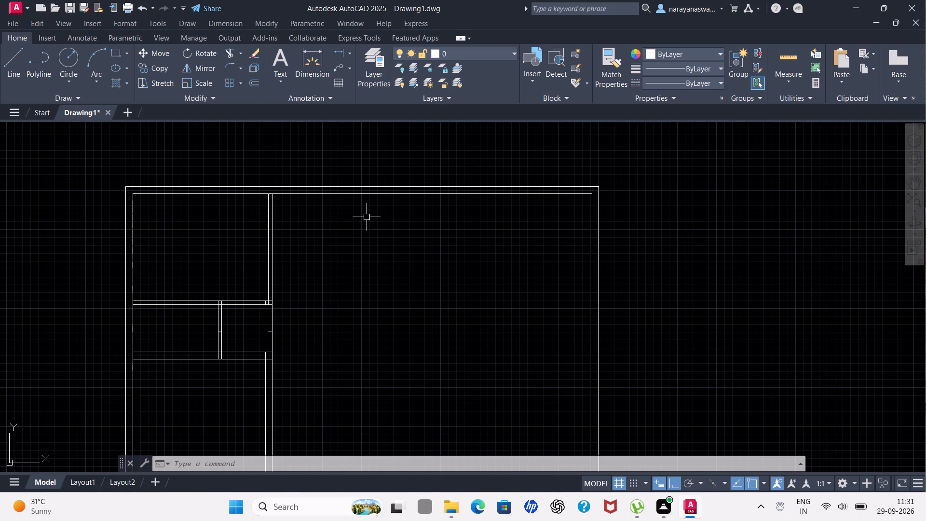
{"action": "key", "text": "o"}
{"action": "key", "text": "f"}
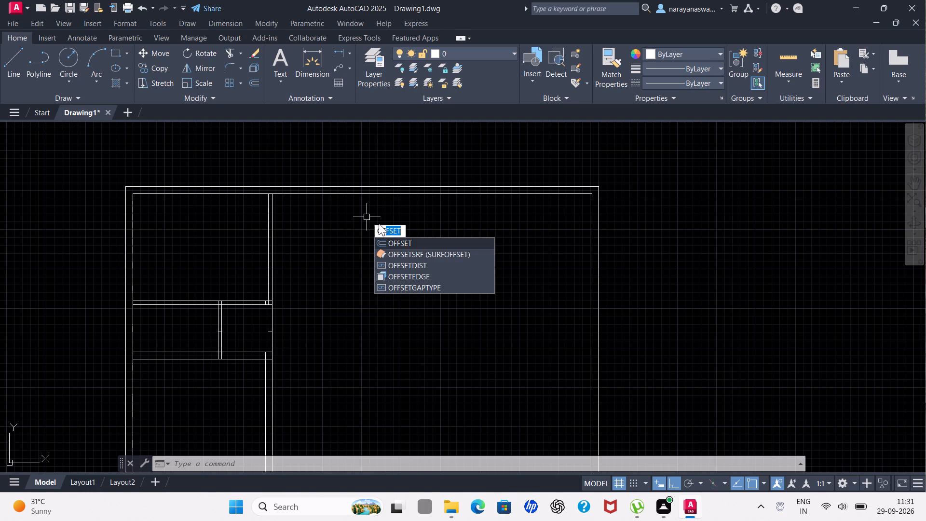
{"action": "left_click", "coordinate": [398, 240]}
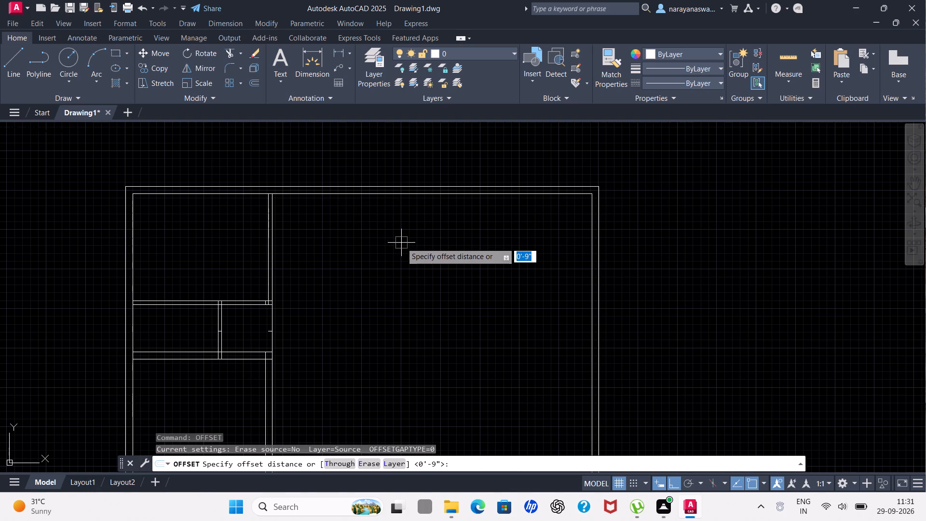
{"action": "type", "text": "5'"}
{"action": "key", "text": "Return"}
{"action": "scroll", "coordinate": [277, 266], "scroll_direction": "up", "scroll_amount": 1}
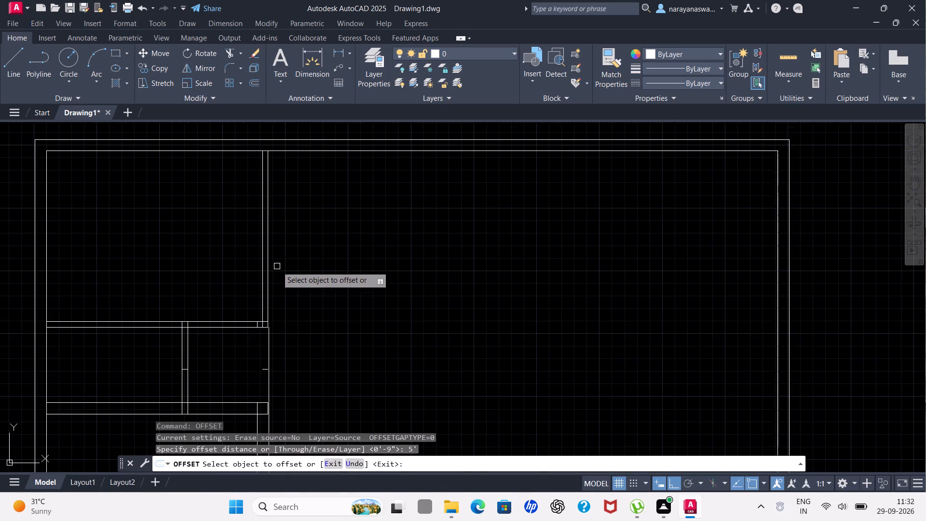
{"action": "left_click", "coordinate": [268, 274]}
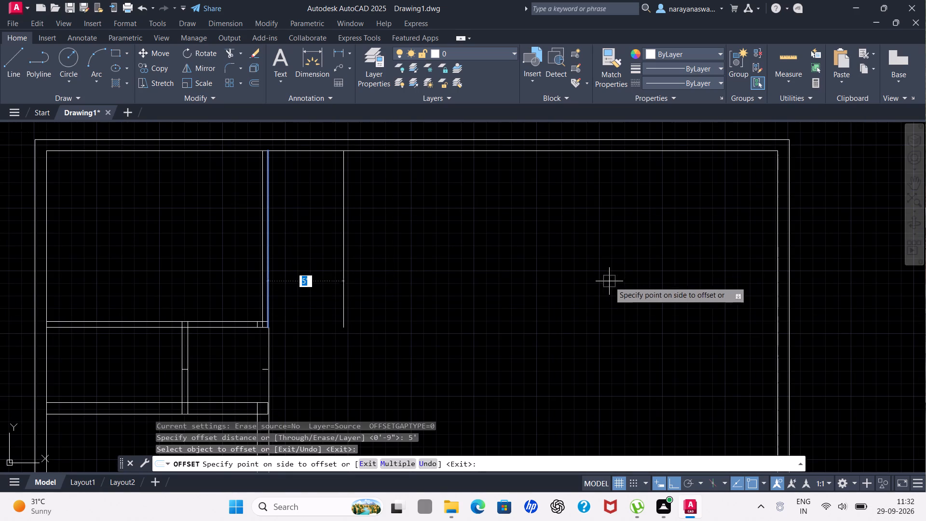
{"action": "left_click", "coordinate": [497, 275]}
{"action": "key", "text": "Escape"}
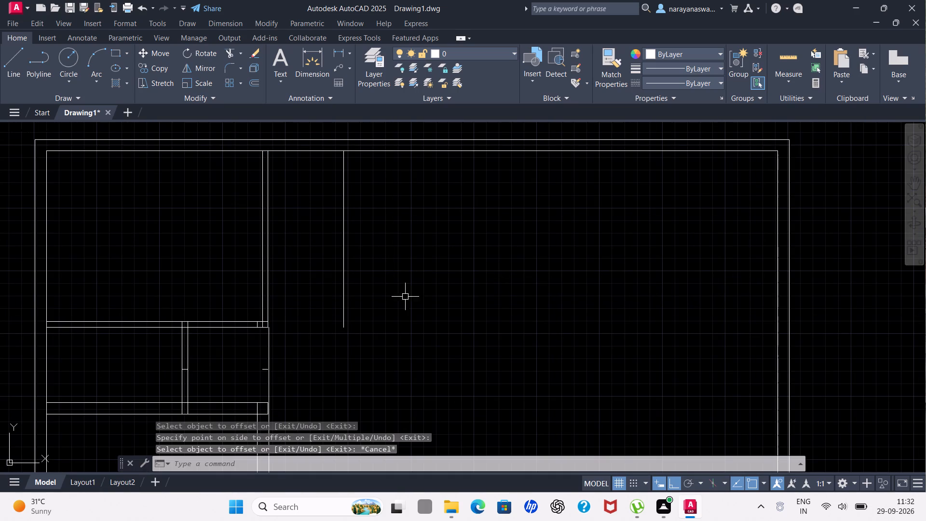
Offset the inner face of the top outer wall 9' downward into the plan.
{"action": "scroll", "coordinate": [375, 320], "scroll_direction": "down", "scroll_amount": 1}
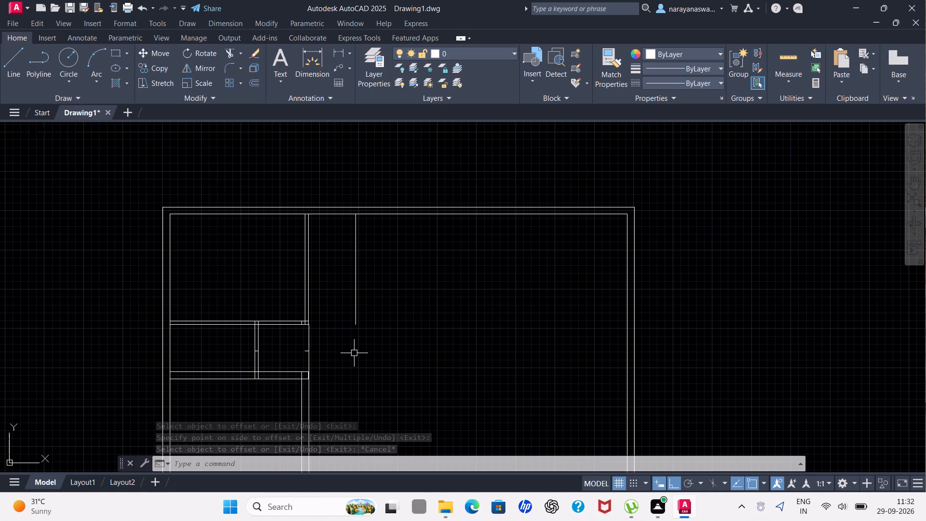
{"action": "scroll", "coordinate": [354, 353], "scroll_direction": "up", "scroll_amount": 1}
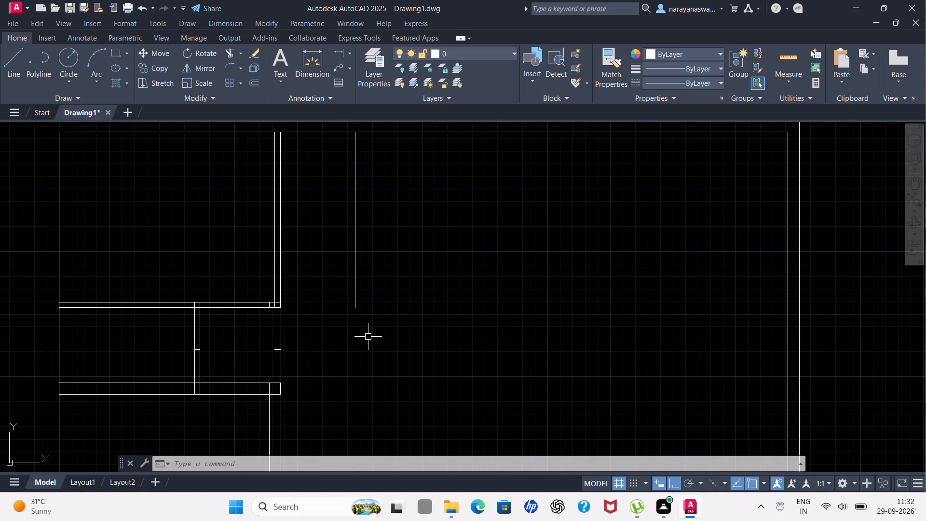
{"action": "type", "text": "9'"}
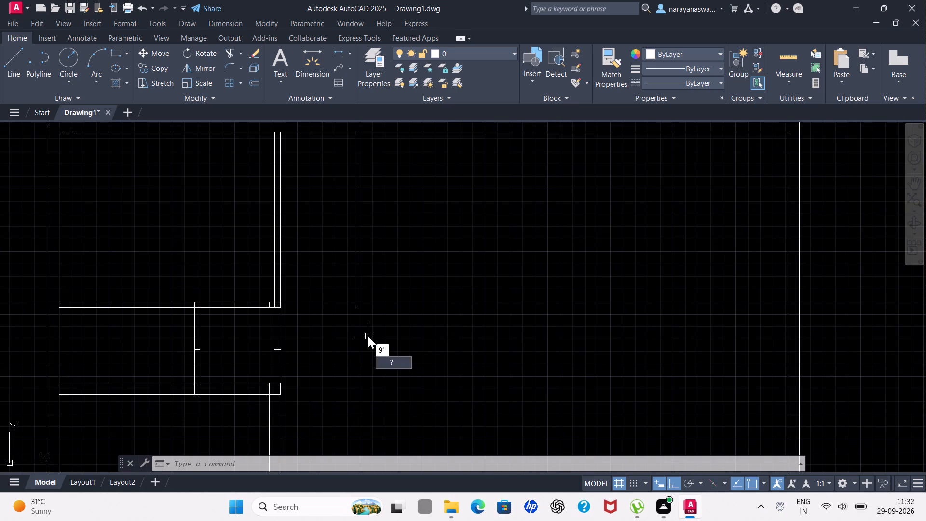
{"action": "key", "text": "Return"}
{"action": "key", "text": "Escape"}
{"action": "key", "text": "space"}
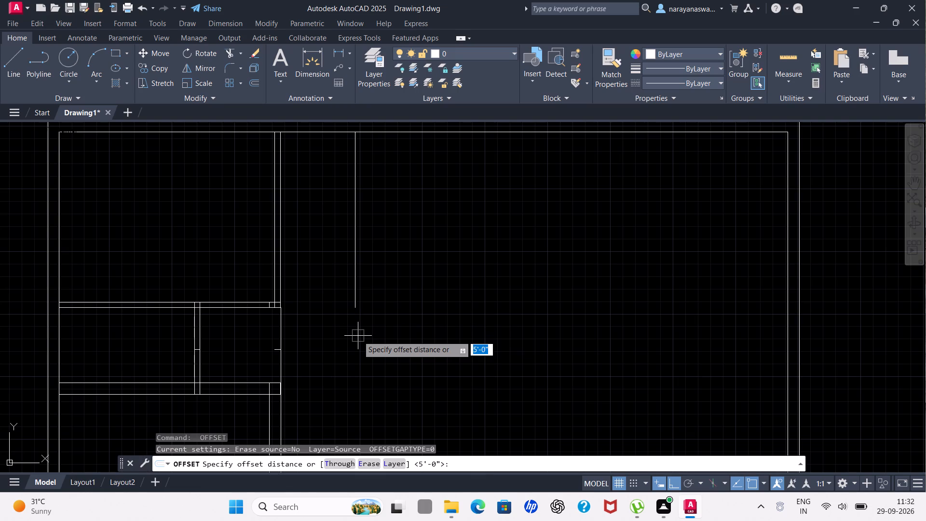
{"action": "type", "text": "9'"}
{"action": "key", "text": "Return"}
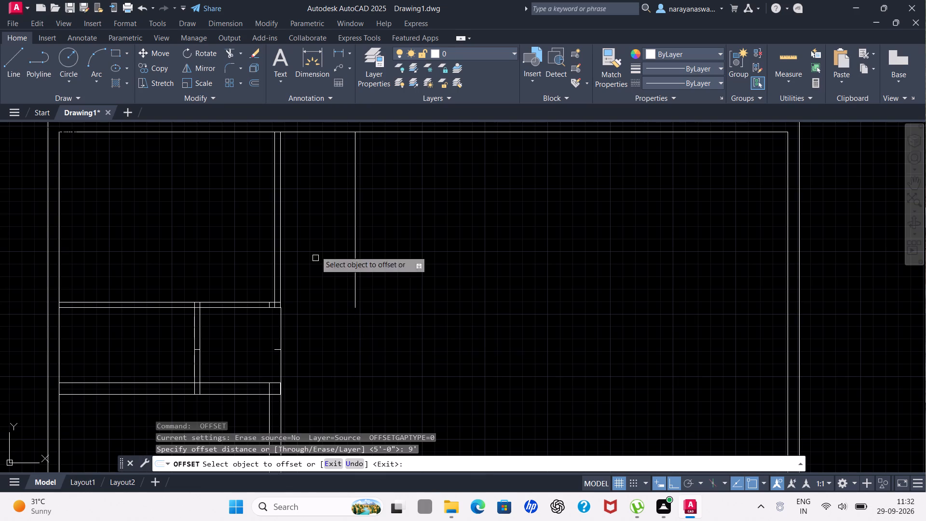
{"action": "left_click", "coordinate": [335, 133]}
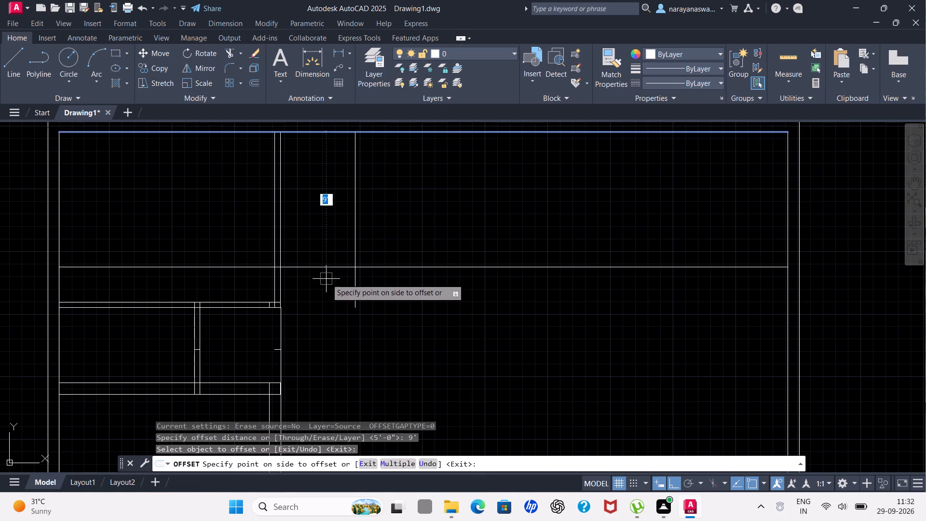
{"action": "left_click", "coordinate": [327, 287]}
{"action": "key", "text": "Escape"}
Draw a horizontal line from the upper-left room's lower-right wall corner to the bottom end of the 5' offset line.
{"action": "scroll", "coordinate": [327, 288], "scroll_direction": "down", "scroll_amount": 2}
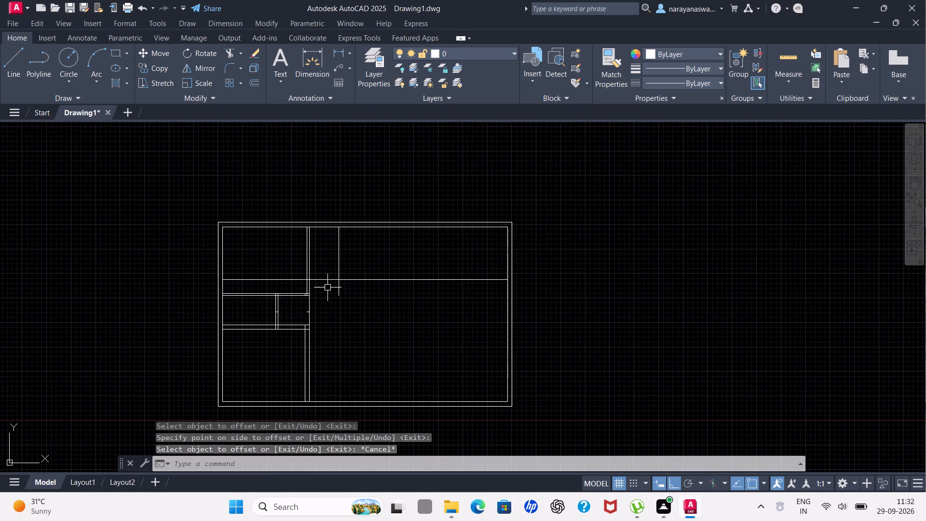
{"action": "scroll", "coordinate": [353, 312], "scroll_direction": "up", "scroll_amount": 2}
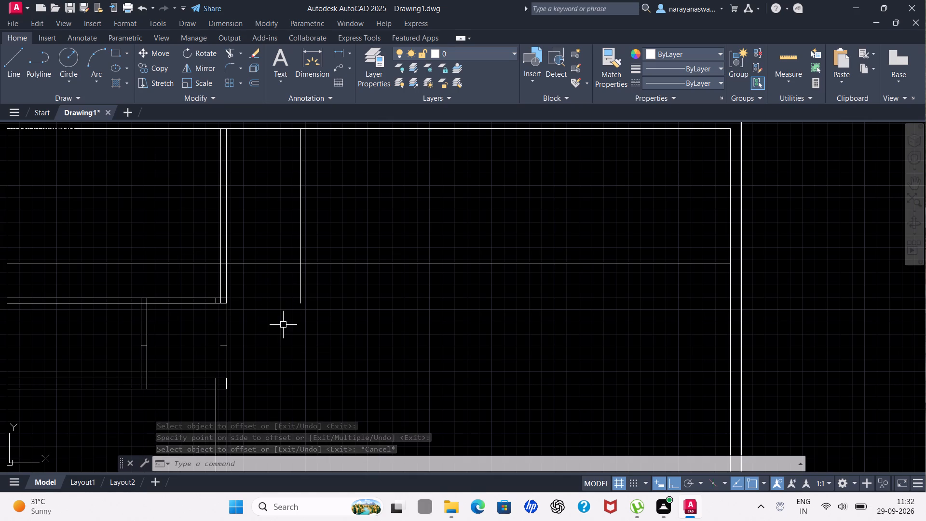
{"action": "left_click", "coordinate": [25, 68]}
{"action": "scroll", "coordinate": [247, 313], "scroll_direction": "up", "scroll_amount": 1}
{"action": "scroll", "coordinate": [247, 314], "scroll_direction": "down", "scroll_amount": 2}
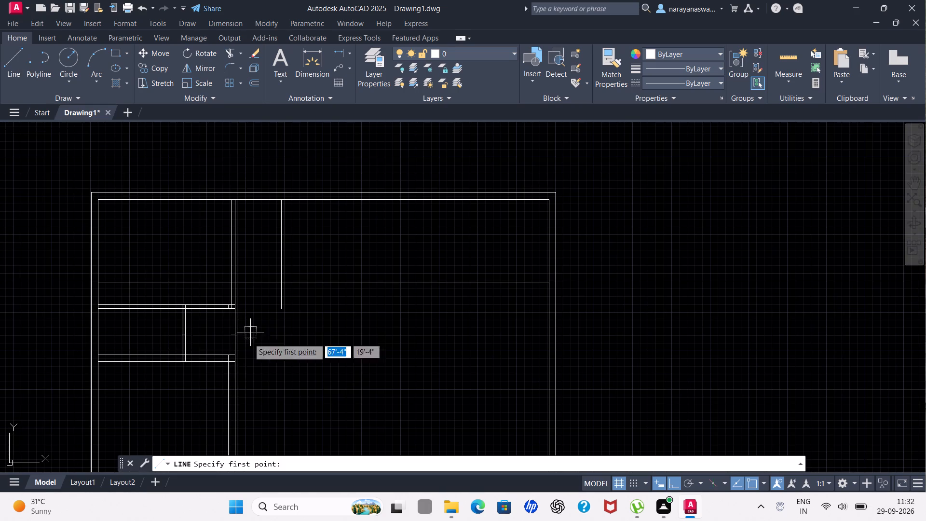
{"action": "scroll", "coordinate": [245, 304], "scroll_direction": "up", "scroll_amount": 1}
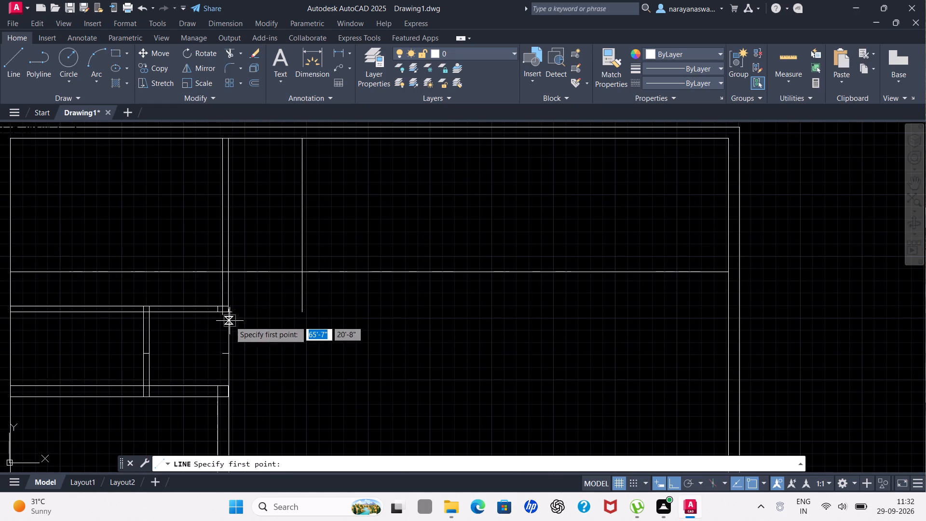
{"action": "scroll", "coordinate": [230, 321], "scroll_direction": "up", "scroll_amount": 2}
{"action": "left_click", "coordinate": [222, 301]}
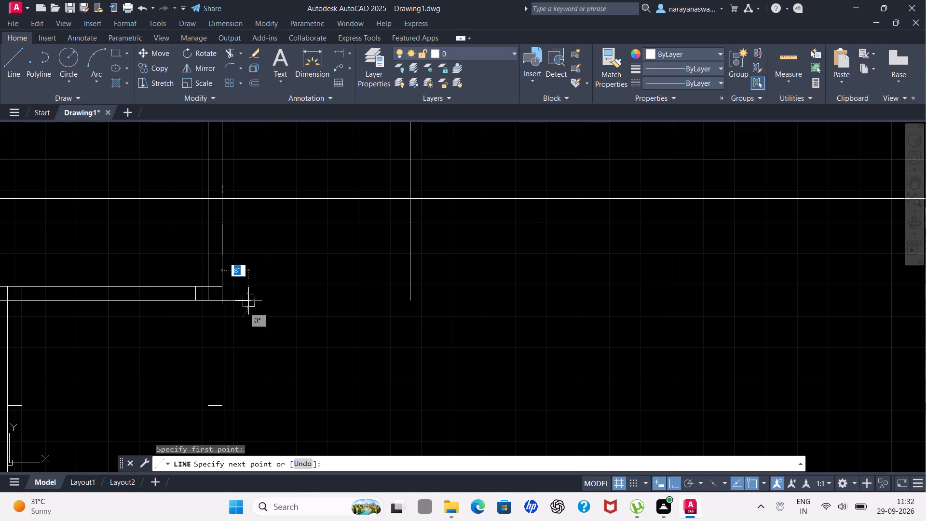
{"action": "left_click", "coordinate": [415, 299]}
{"action": "key", "text": "Escape"}
Offset the outer face line of the lower room's right wall 5' to the right, into the large open area.
{"action": "scroll", "coordinate": [429, 303], "scroll_direction": "down", "scroll_amount": 4}
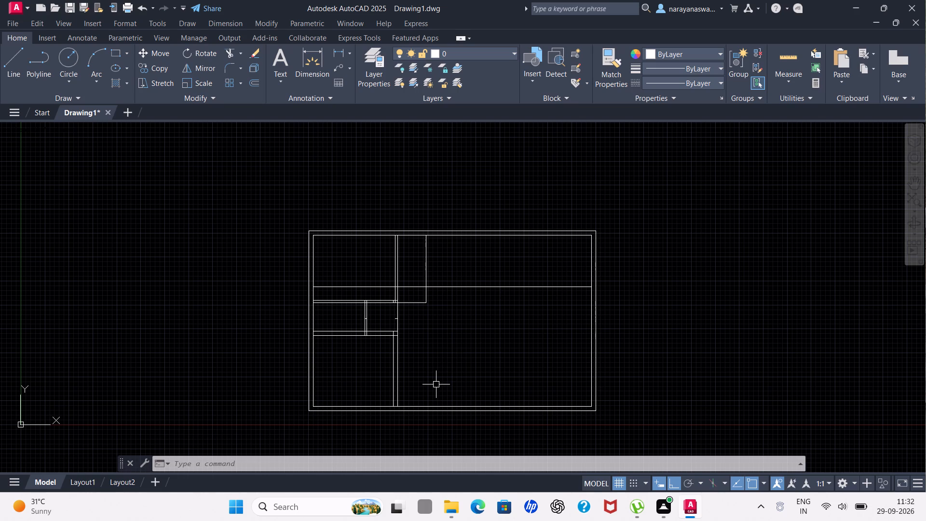
{"action": "scroll", "coordinate": [449, 392], "scroll_direction": "down", "scroll_amount": 1}
{"action": "scroll", "coordinate": [482, 395], "scroll_direction": "up", "scroll_amount": 2}
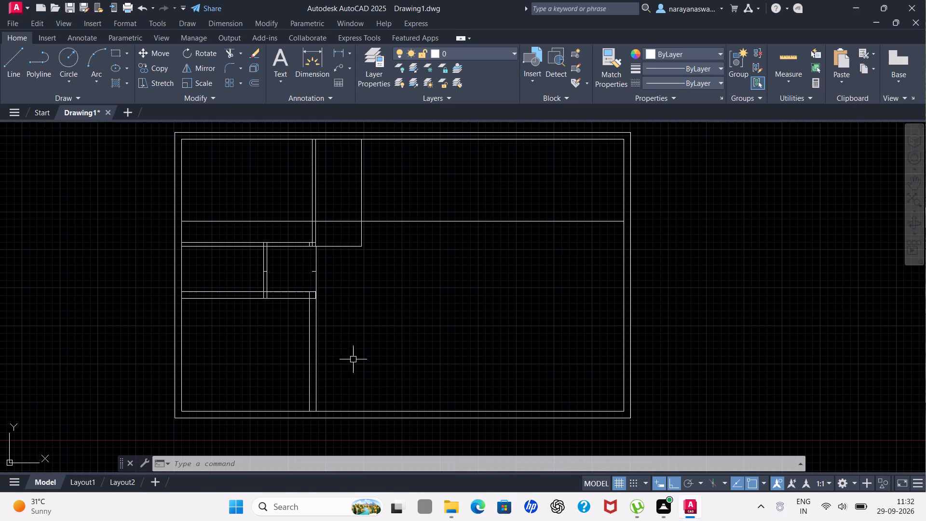
{"action": "scroll", "coordinate": [355, 375], "scroll_direction": "up", "scroll_amount": 1}
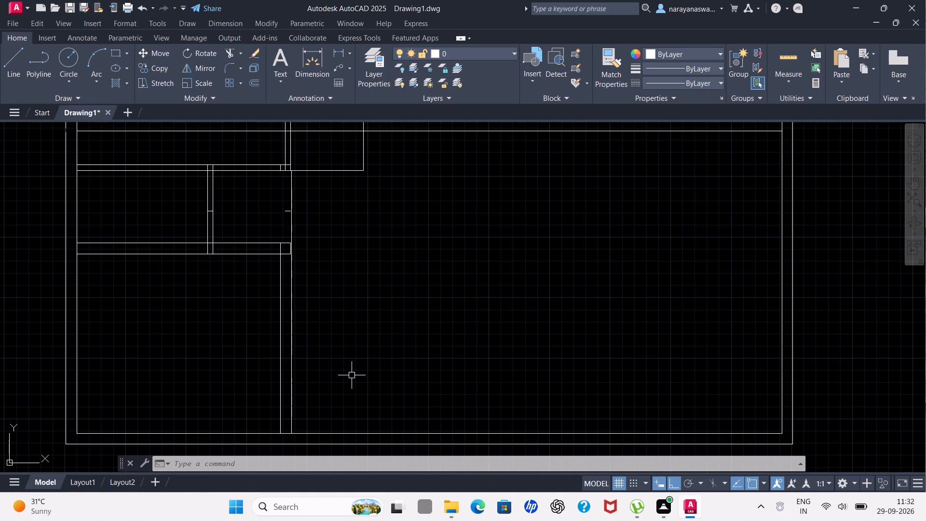
{"action": "key", "text": "o"}
{"action": "key", "text": "f"}
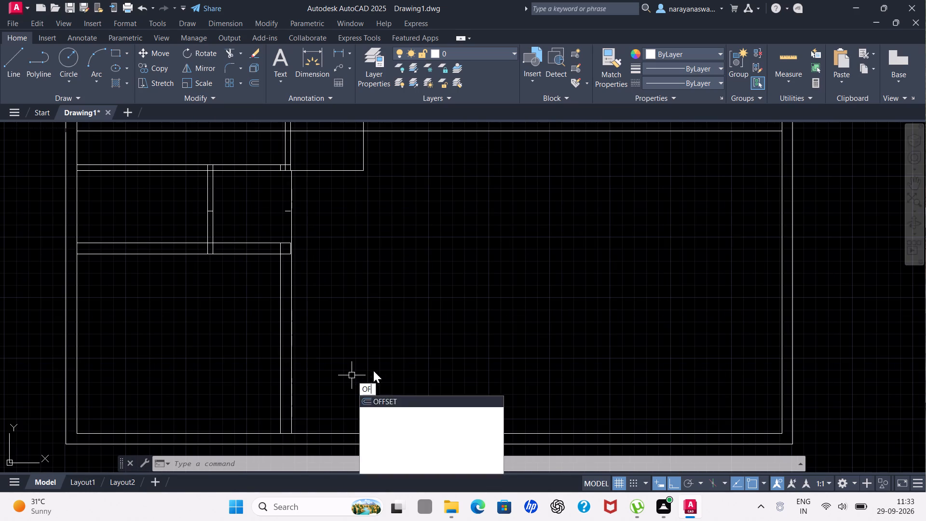
{"action": "left_click", "coordinate": [391, 398]}
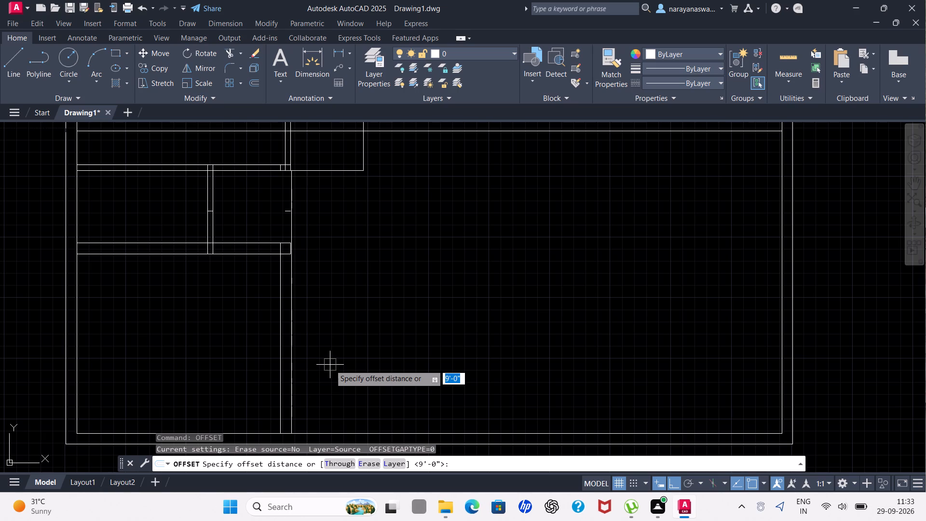
{"action": "type", "text": "5'"}
{"action": "key", "text": "Return"}
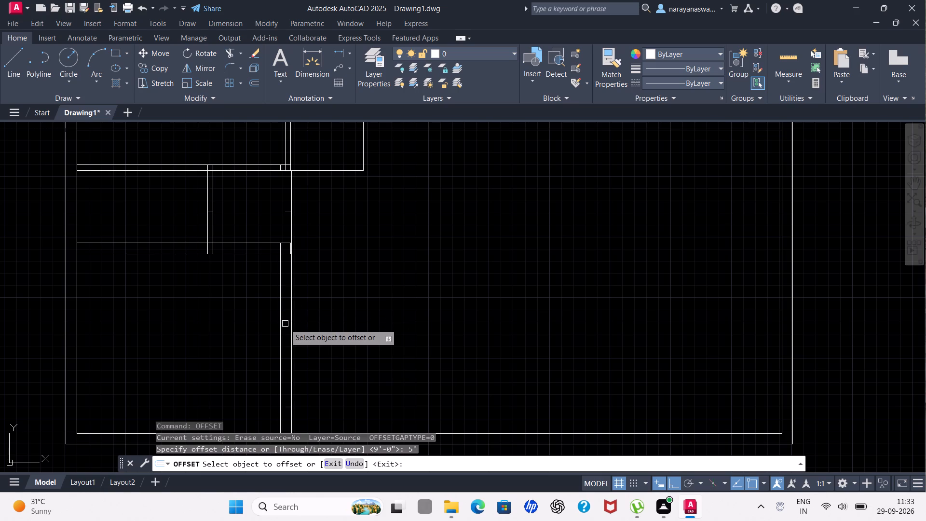
{"action": "left_click_drag", "start_coordinate": [290, 324], "coordinate": [305, 322]}
{"action": "left_click", "coordinate": [389, 326]}
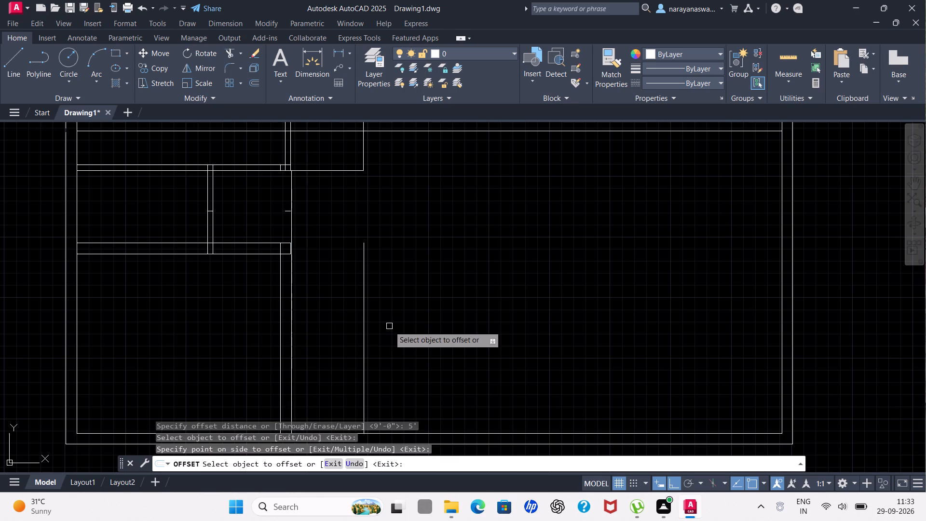
{"action": "key", "text": "Escape"}
Offset the inner face of the bottom outer wall 9' upward into the plan.
{"action": "scroll", "coordinate": [389, 326], "scroll_direction": "down", "scroll_amount": 1}
{"action": "scroll", "coordinate": [386, 372], "scroll_direction": "up", "scroll_amount": 1}
{"action": "type", "text": "OF"}
{"action": "left_click", "coordinate": [435, 398]}
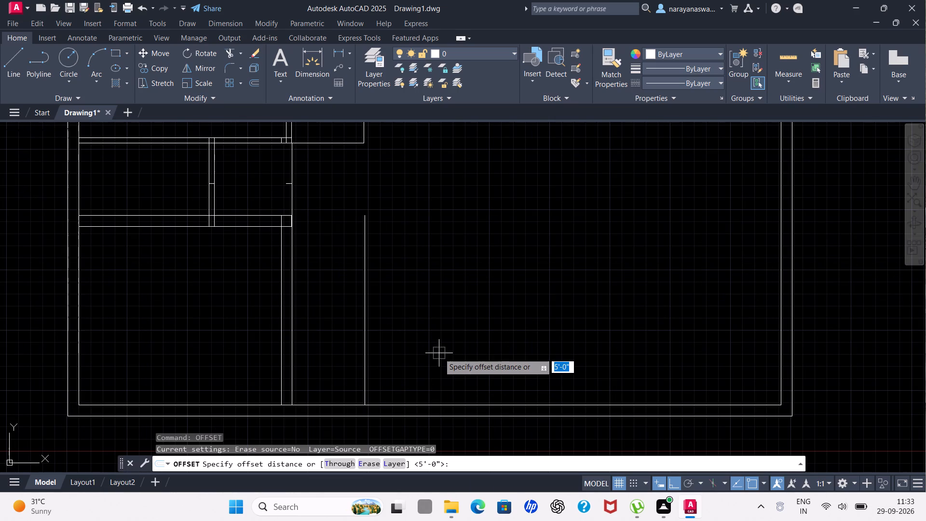
{"action": "key", "text": "9"}
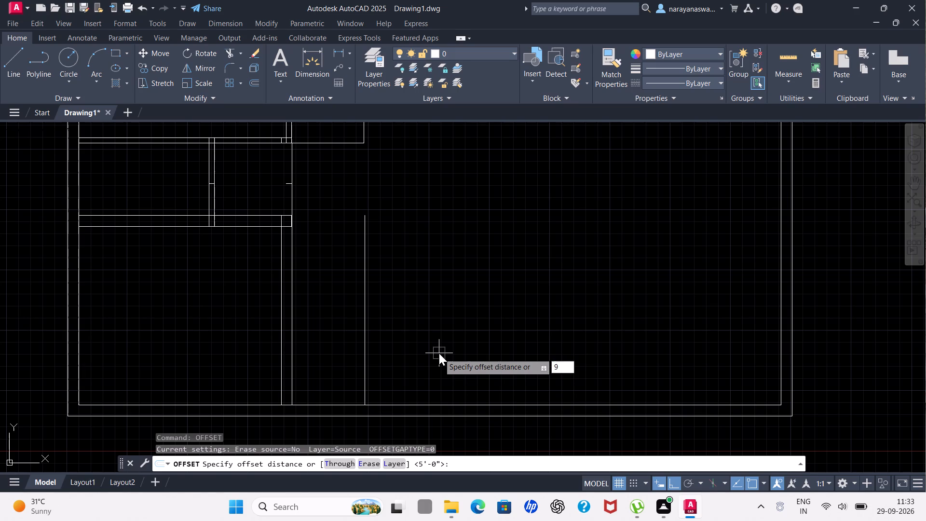
{"action": "key", "text": "apostrophe"}
{"action": "key", "text": "Return"}
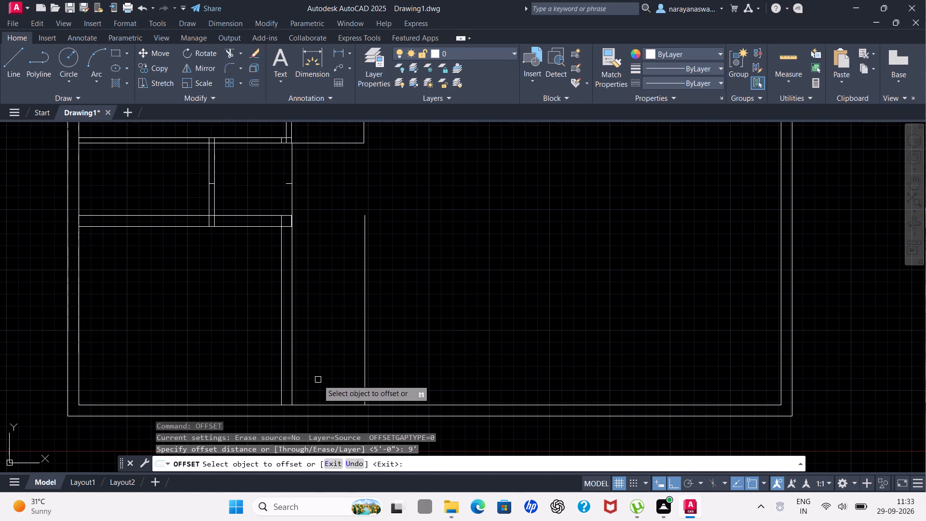
{"action": "left_click", "coordinate": [337, 404]}
{"action": "left_click", "coordinate": [342, 312]}
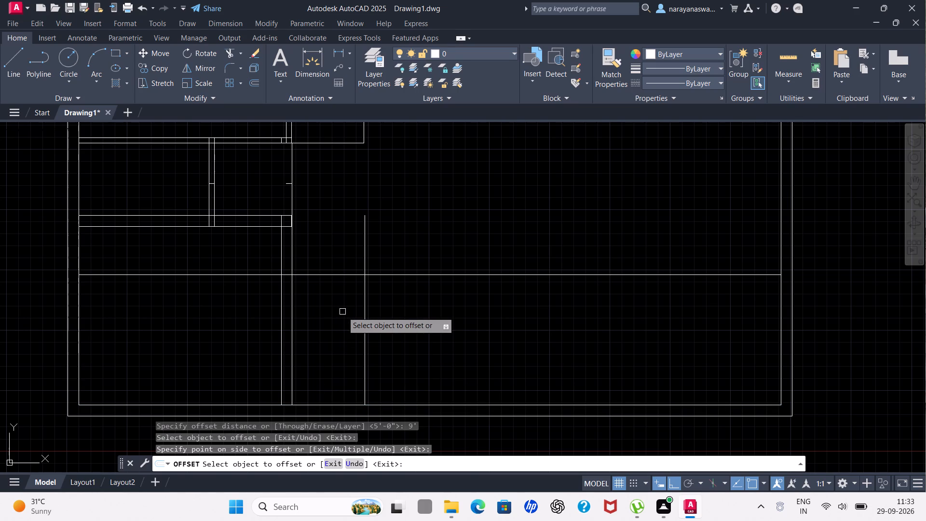
{"action": "key", "text": "Escape"}
{"action": "scroll", "coordinate": [348, 297], "scroll_direction": "down", "scroll_amount": 2}
{"action": "scroll", "coordinate": [337, 273], "scroll_direction": "up", "scroll_amount": 1}
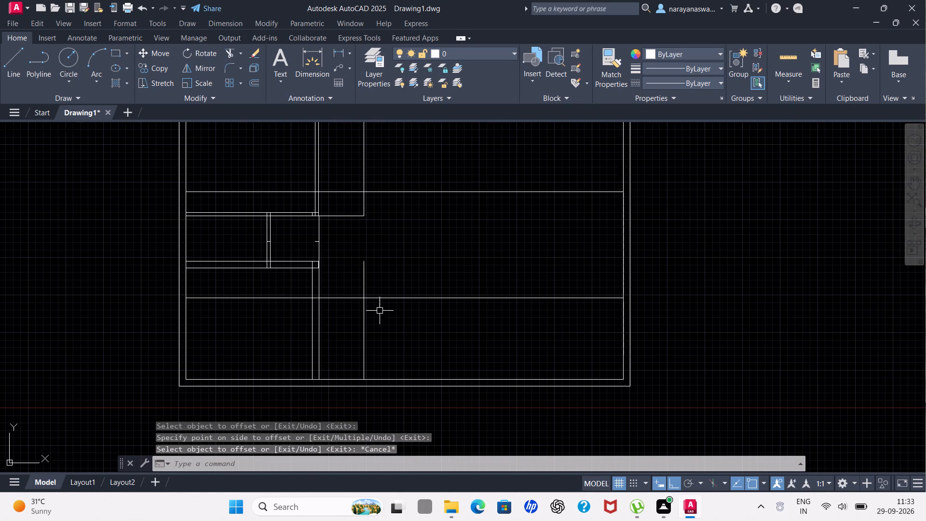
Offset the 5' offset line beside the lower room 9" to the right to give it wall thickness.
{"action": "scroll", "coordinate": [380, 311], "scroll_direction": "down", "scroll_amount": 1}
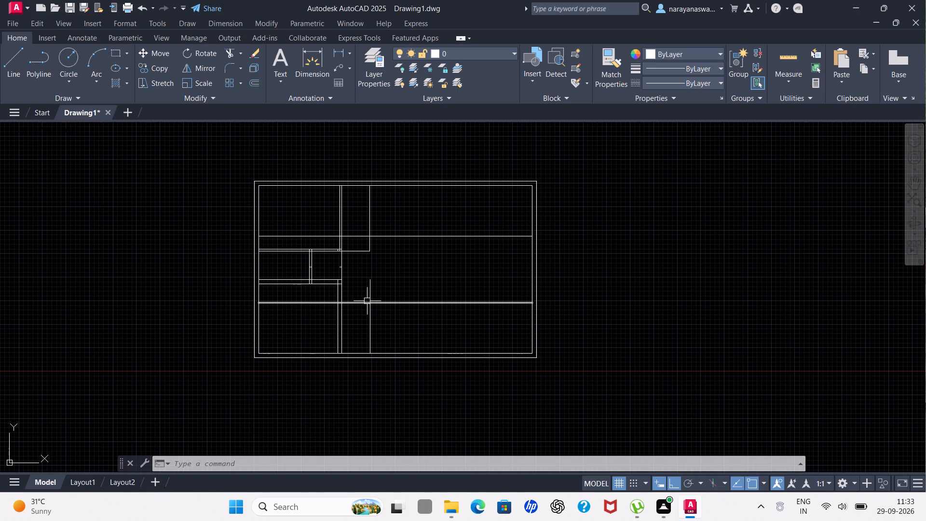
{"action": "scroll", "coordinate": [367, 301], "scroll_direction": "up", "scroll_amount": 1}
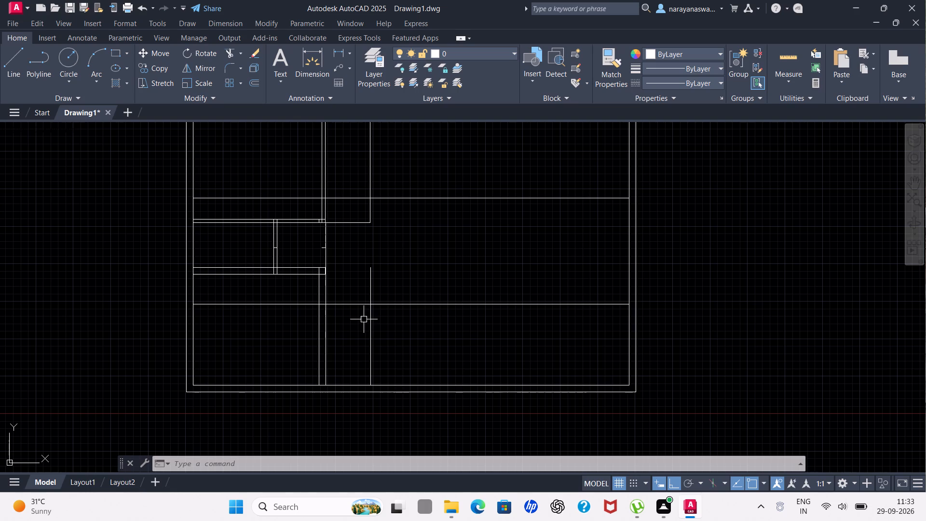
{"action": "scroll", "coordinate": [364, 319], "scroll_direction": "down", "scroll_amount": 1}
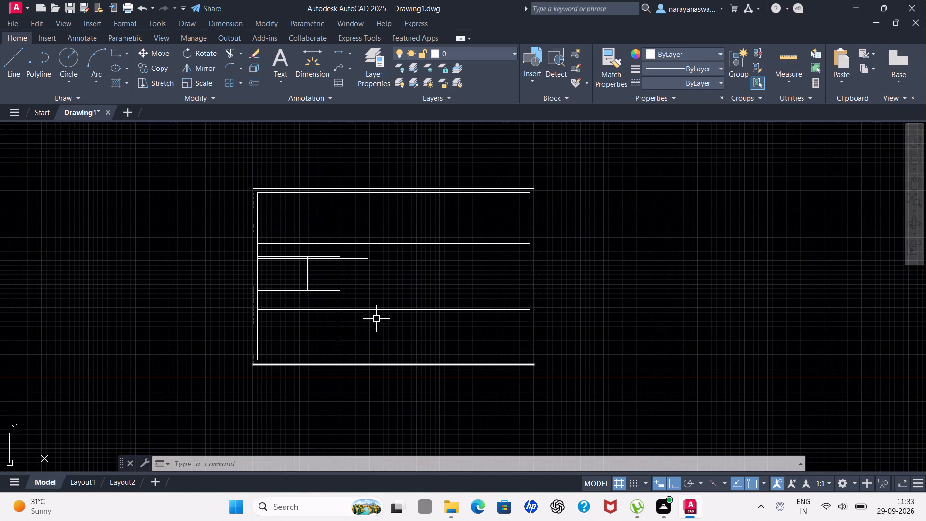
{"action": "scroll", "coordinate": [373, 324], "scroll_direction": "up", "scroll_amount": 1}
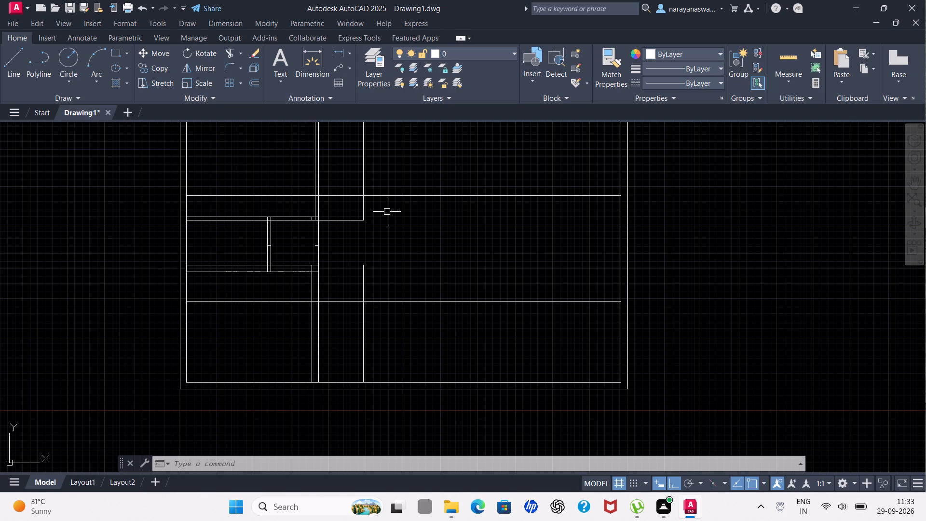
{"action": "key", "text": "space"}
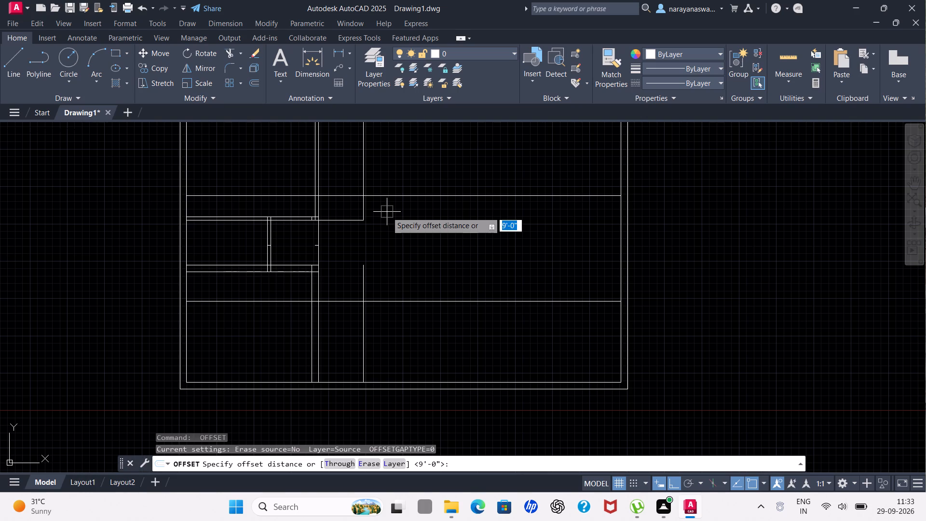
{"action": "type", "text": "9\""}
{"action": "key", "text": "Return"}
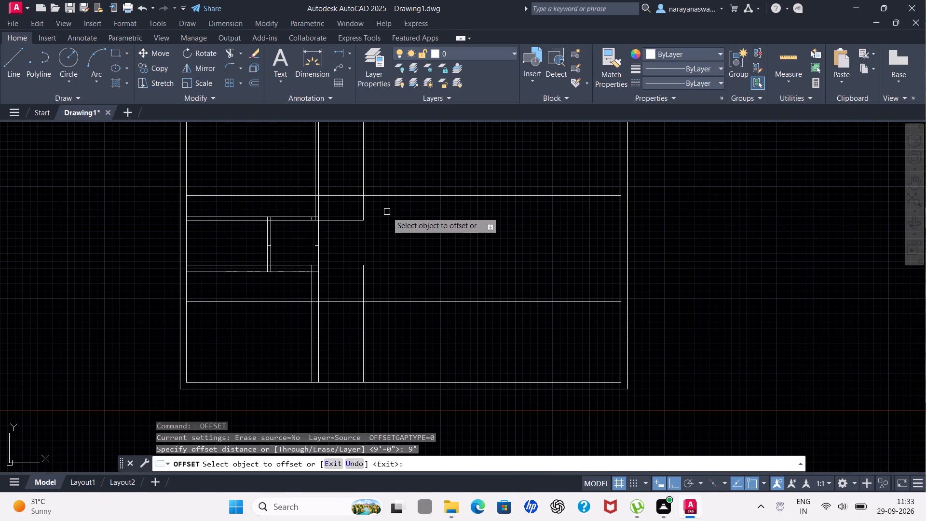
{"action": "left_click_drag", "start_coordinate": [362, 332], "coordinate": [383, 323]}
{"action": "left_click", "coordinate": [391, 320]}
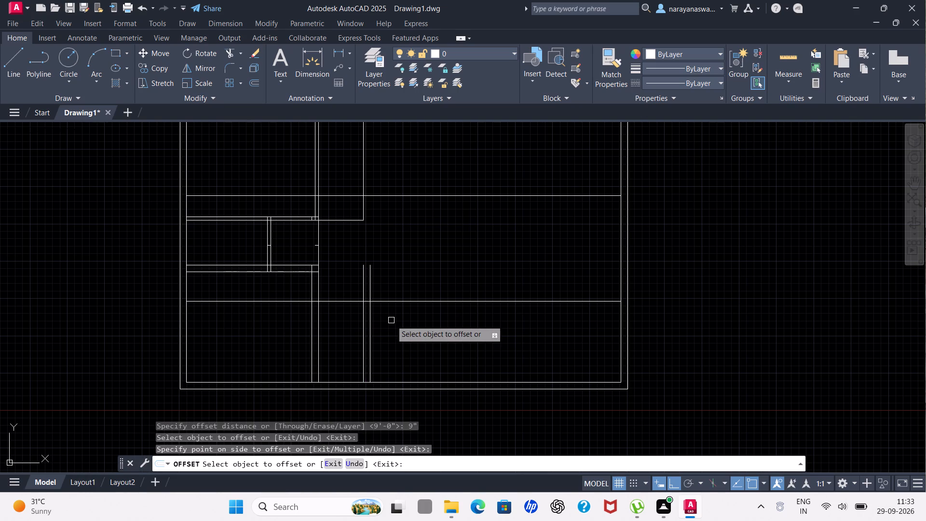
{"action": "key", "text": "Escape"}
Offset the vertical 5' offset line beside the upper-left room 4.5" to the right.
{"action": "scroll", "coordinate": [391, 320], "scroll_direction": "down", "scroll_amount": 2}
{"action": "scroll", "coordinate": [389, 201], "scroll_direction": "up", "scroll_amount": 3}
{"action": "scroll", "coordinate": [370, 310], "scroll_direction": "down", "scroll_amount": 2}
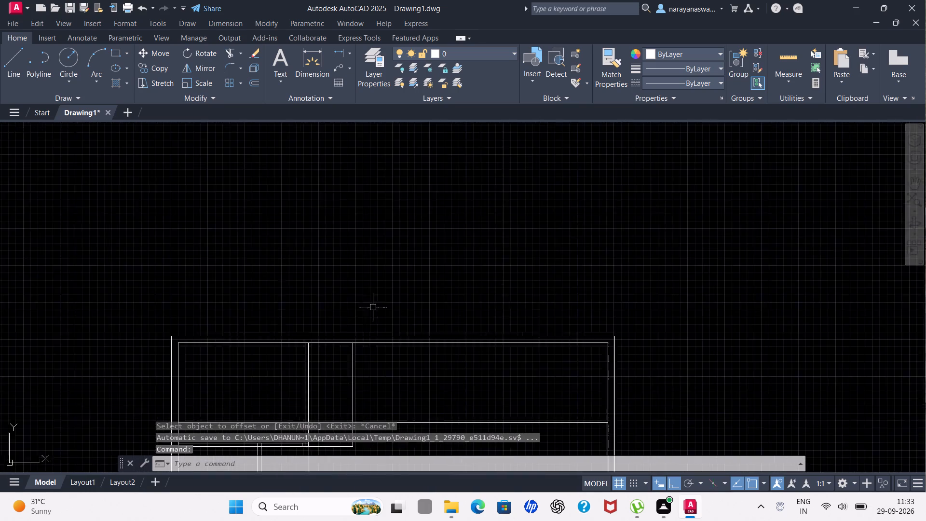
{"action": "scroll", "coordinate": [421, 283], "scroll_direction": "down", "scroll_amount": 1}
{"action": "scroll", "coordinate": [396, 349], "scroll_direction": "up", "scroll_amount": 2}
{"action": "key", "text": "space"}
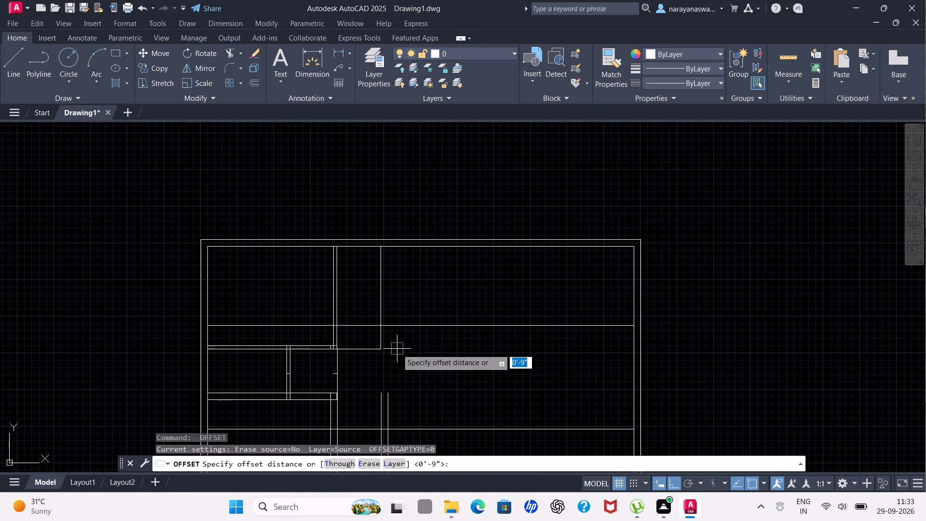
{"action": "type", "text": "4."}
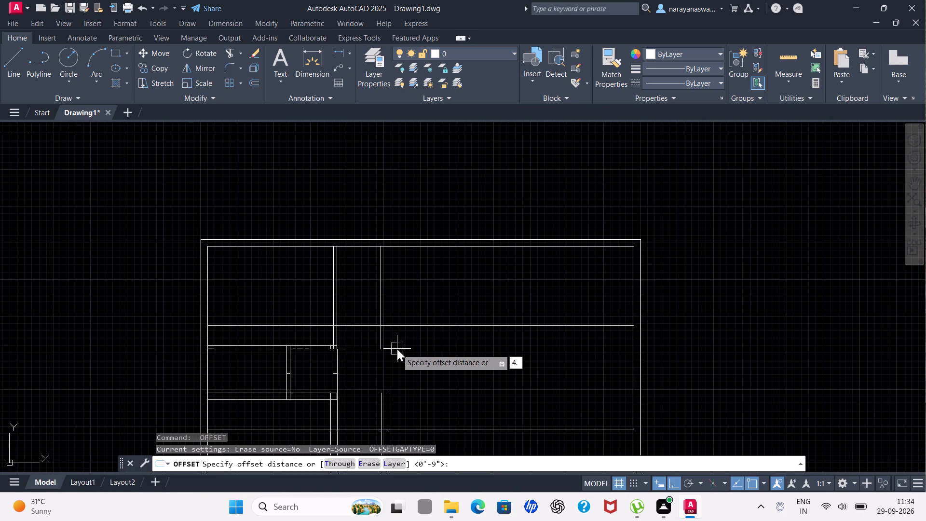
{"action": "type", "text": "5\""}
{"action": "key", "text": "Return"}
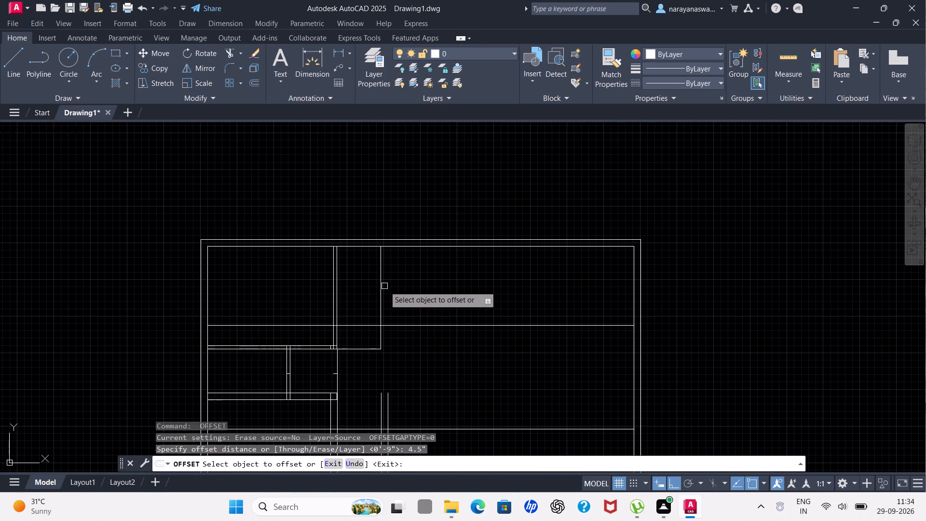
{"action": "left_click_drag", "start_coordinate": [381, 290], "coordinate": [388, 289]}
{"action": "left_click", "coordinate": [404, 285]}
{"action": "scroll", "coordinate": [408, 288], "scroll_direction": "down", "scroll_amount": 2}
{"action": "key", "text": "Escape"}
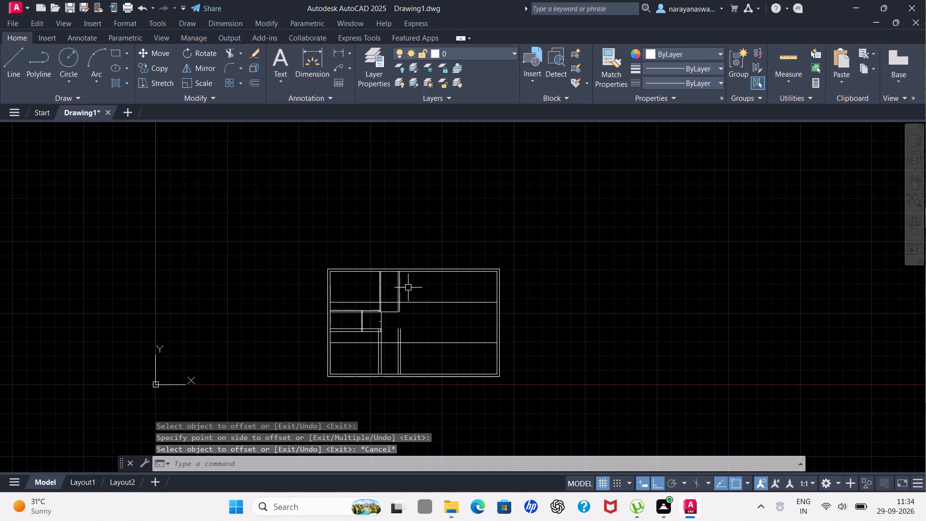
Offset the right face of the new 4.5" upper partition 11' to the right.
{"action": "scroll", "coordinate": [406, 319], "scroll_direction": "up", "scroll_amount": 2}
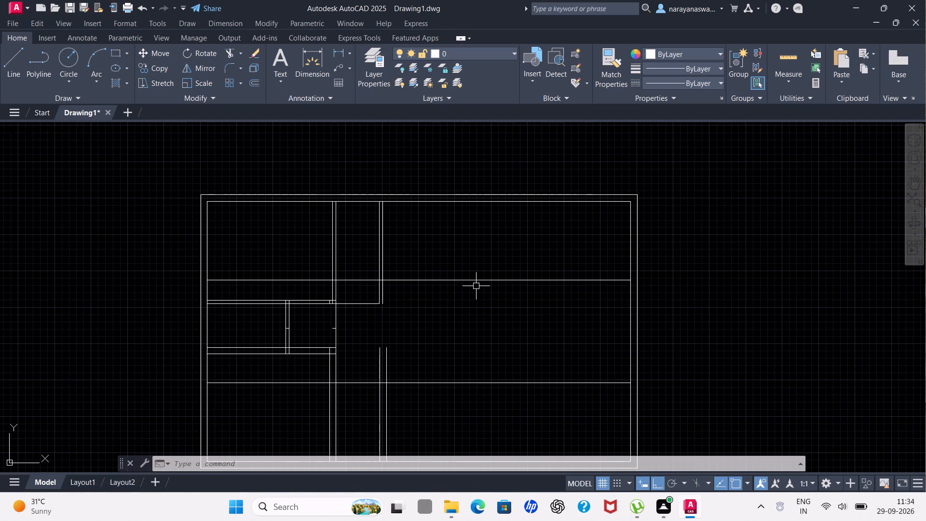
{"action": "key", "text": "space"}
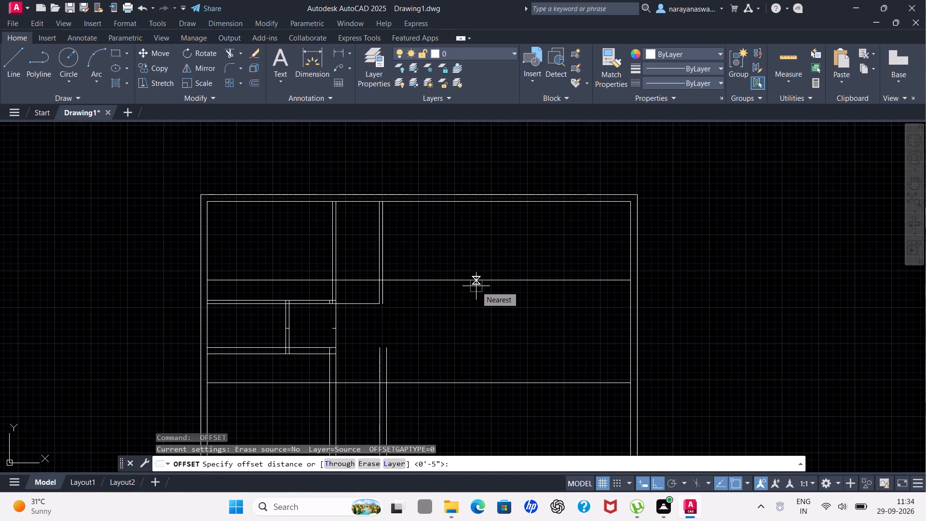
{"action": "type", "text": "11"}
{"action": "key", "text": "apostrophe"}
{"action": "key", "text": "Return"}
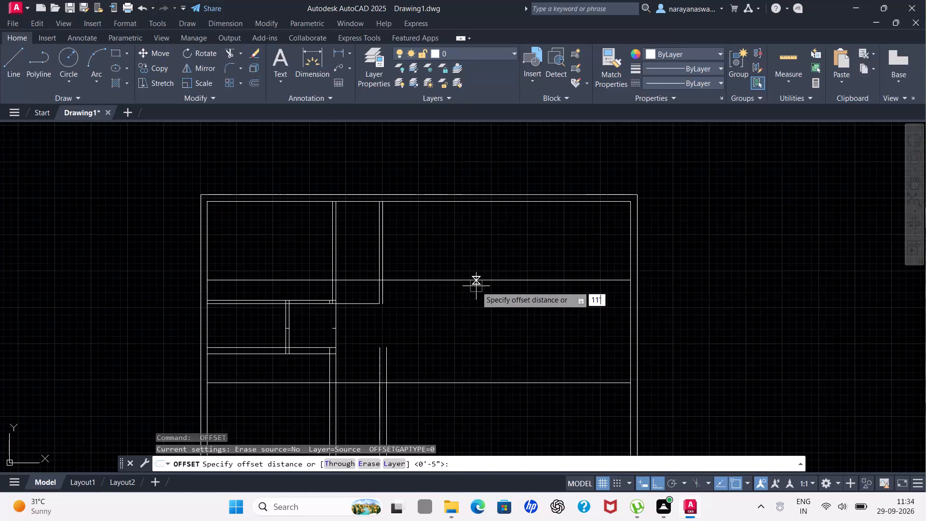
{"action": "scroll", "coordinate": [396, 259], "scroll_direction": "up", "scroll_amount": 2}
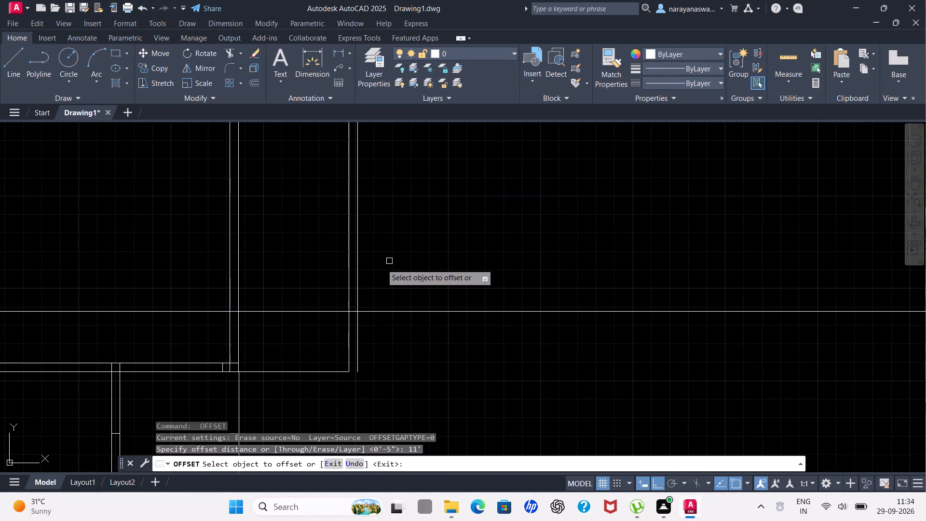
{"action": "left_click_drag", "start_coordinate": [359, 267], "coordinate": [365, 266]}
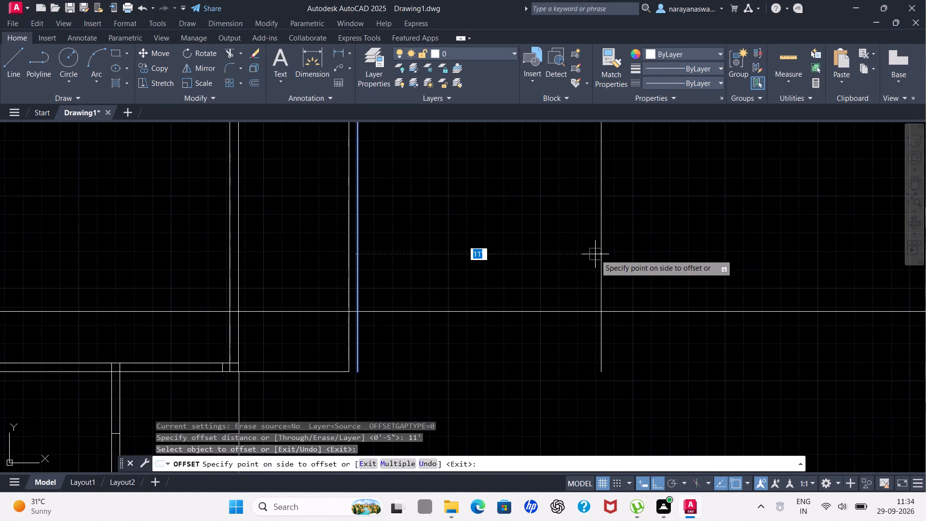
{"action": "left_click", "coordinate": [595, 254]}
{"action": "scroll", "coordinate": [599, 258], "scroll_direction": "down", "scroll_amount": 3}
{"action": "scroll", "coordinate": [660, 256], "scroll_direction": "up", "scroll_amount": 1}
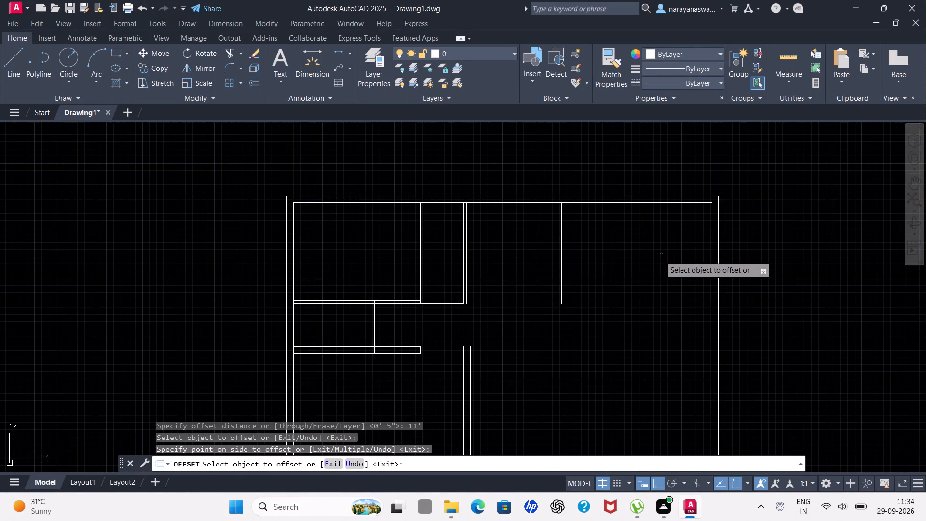
{"action": "key", "text": "Escape"}
Offset the inner face of the top outer wall 11'4" downward into the plan.
{"action": "key", "text": "space"}
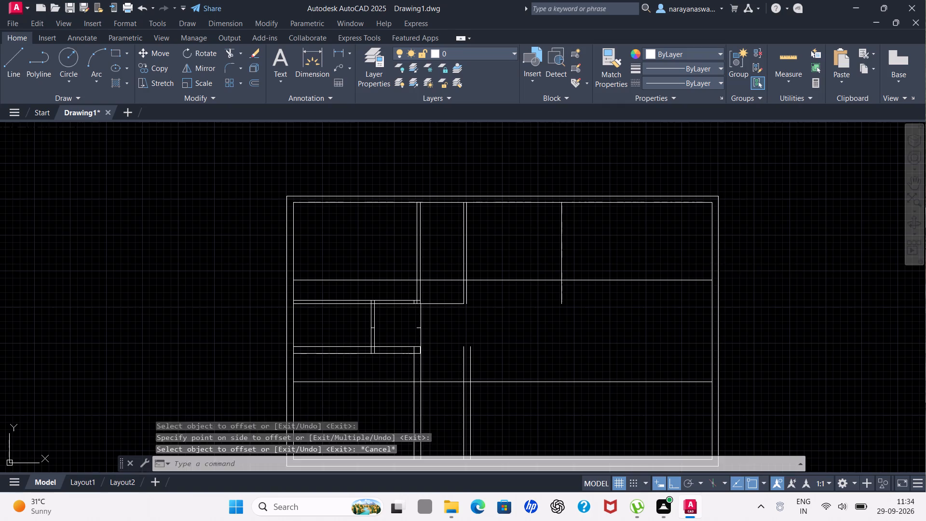
{"action": "type", "text": "11"}
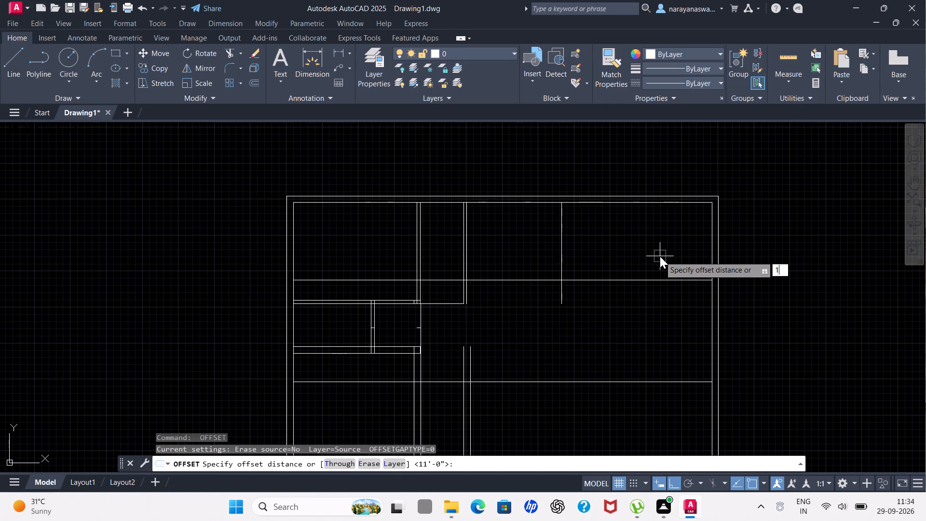
{"action": "key", "text": "apostrophe"}
{"action": "key", "text": "4"}
{"action": "key", "text": "shift+quotedbl"}
{"action": "key", "text": "Return"}
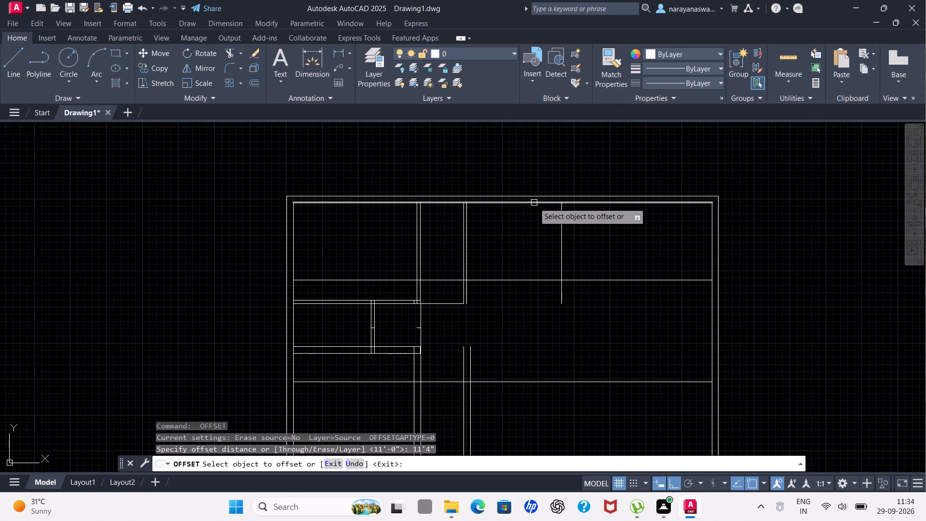
{"action": "left_click", "coordinate": [534, 203]}
{"action": "left_click", "coordinate": [510, 330]}
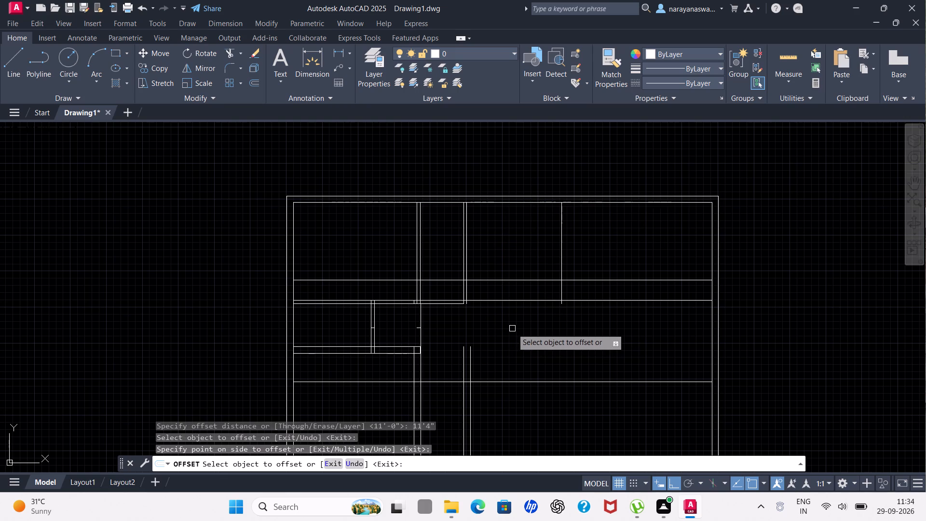
{"action": "scroll", "coordinate": [512, 329], "scroll_direction": "down", "scroll_amount": 1}
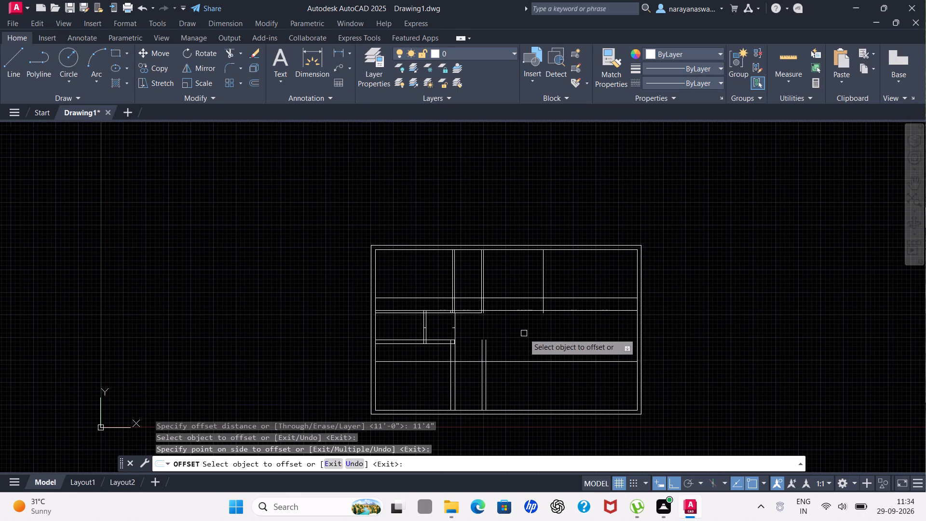
{"action": "key", "text": "Escape"}
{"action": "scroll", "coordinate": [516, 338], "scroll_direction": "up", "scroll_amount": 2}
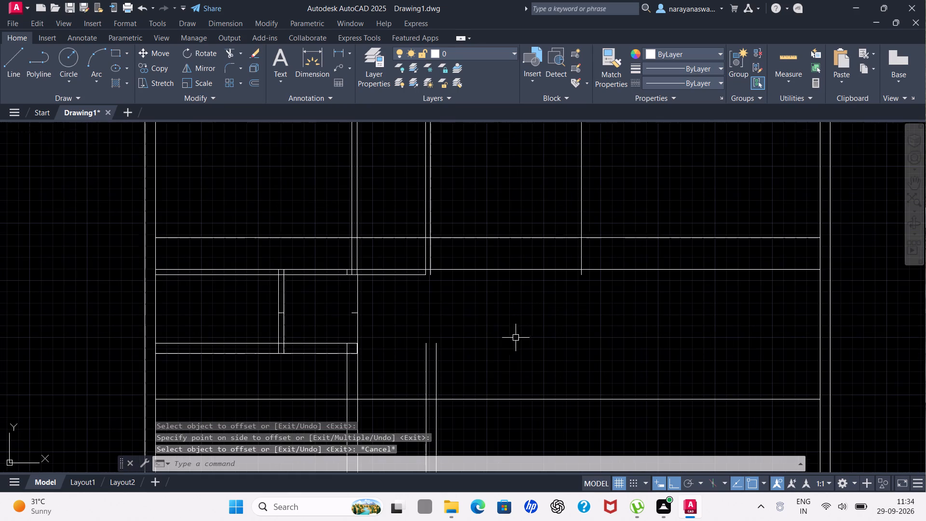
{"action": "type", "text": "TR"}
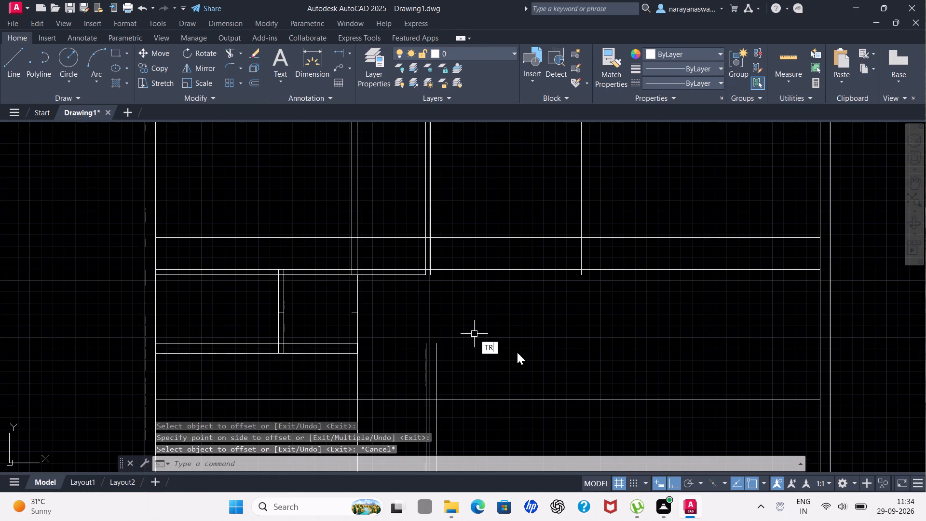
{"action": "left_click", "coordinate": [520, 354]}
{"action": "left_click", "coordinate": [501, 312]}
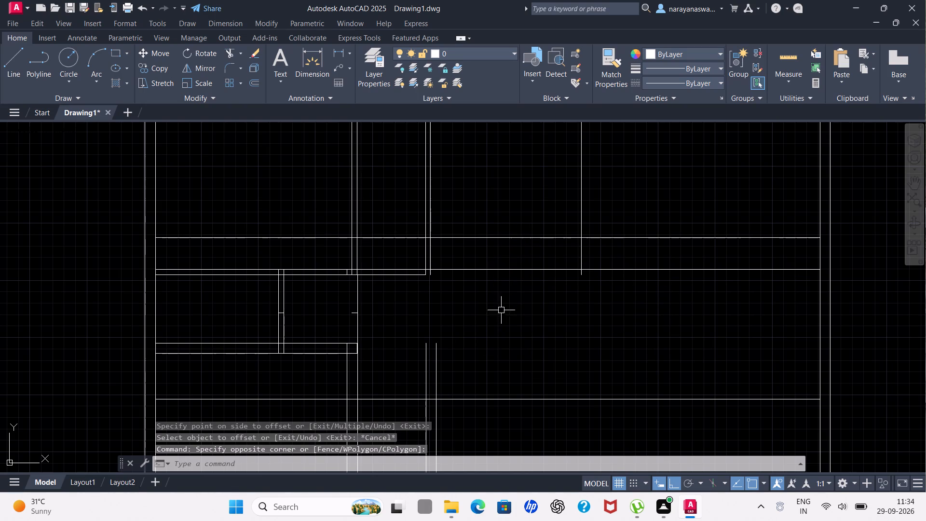
Offset the 11'4" horizontal line 4.5" downward to form a partition below the upper spaces.
{"action": "key", "text": "space"}
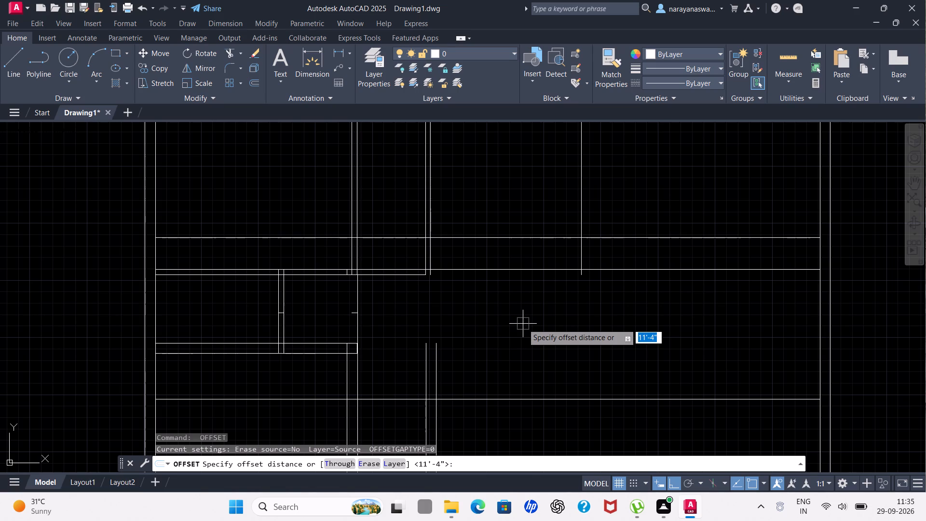
{"action": "type", "text": "4.5\""}
{"action": "key", "text": "Return"}
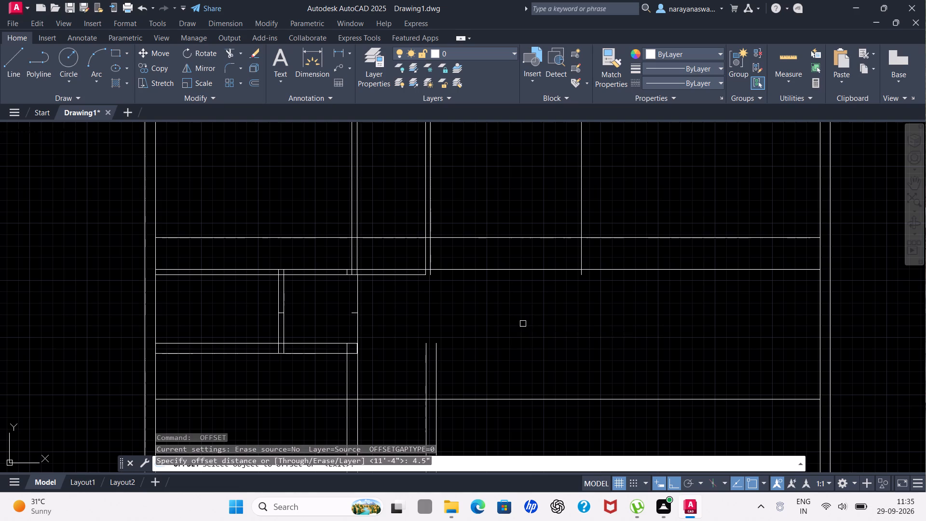
{"action": "left_click_drag", "start_coordinate": [484, 270], "coordinate": [486, 277]}
{"action": "left_click", "coordinate": [486, 292]}
{"action": "scroll", "coordinate": [510, 271], "scroll_direction": "down", "scroll_amount": 3}
{"action": "scroll", "coordinate": [537, 289], "scroll_direction": "up", "scroll_amount": 3}
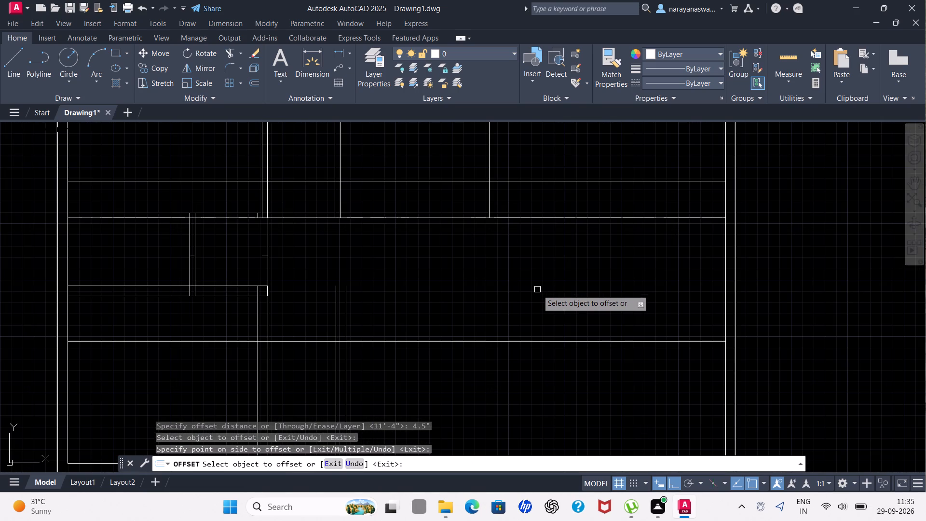
{"action": "key", "text": "Escape"}
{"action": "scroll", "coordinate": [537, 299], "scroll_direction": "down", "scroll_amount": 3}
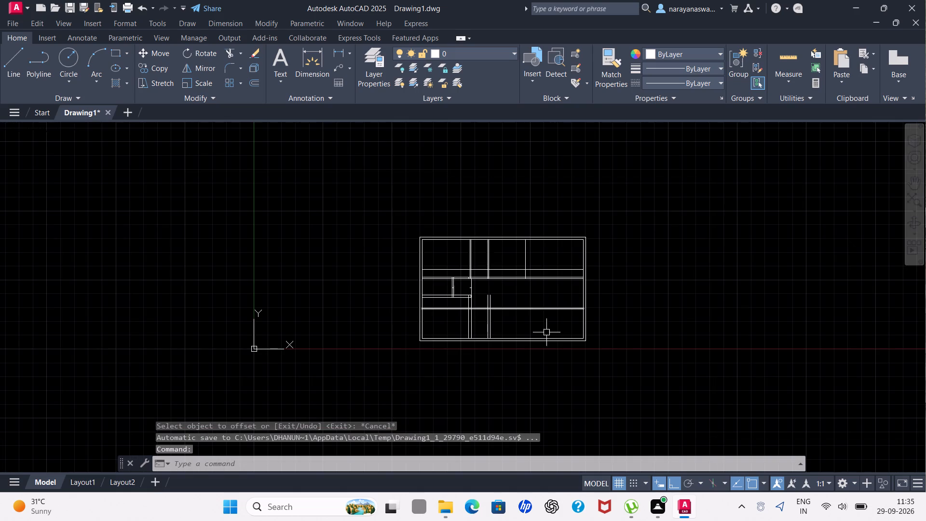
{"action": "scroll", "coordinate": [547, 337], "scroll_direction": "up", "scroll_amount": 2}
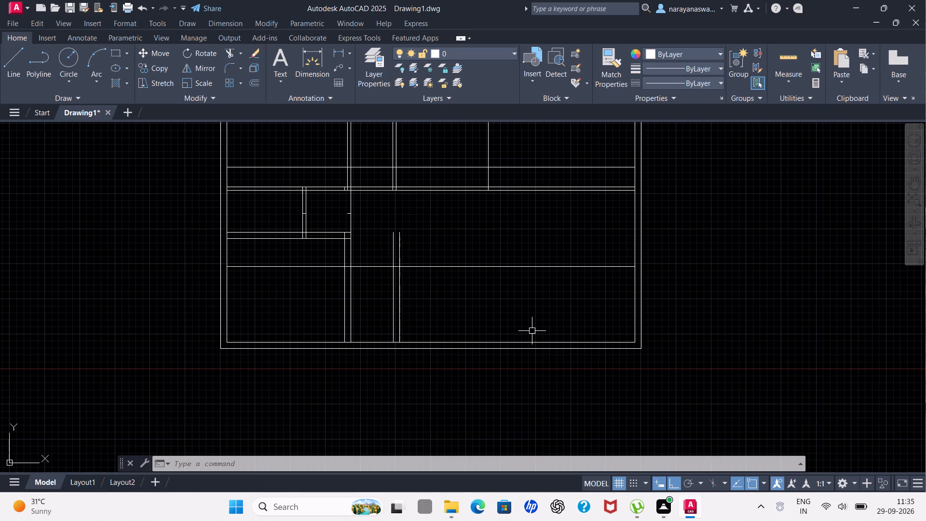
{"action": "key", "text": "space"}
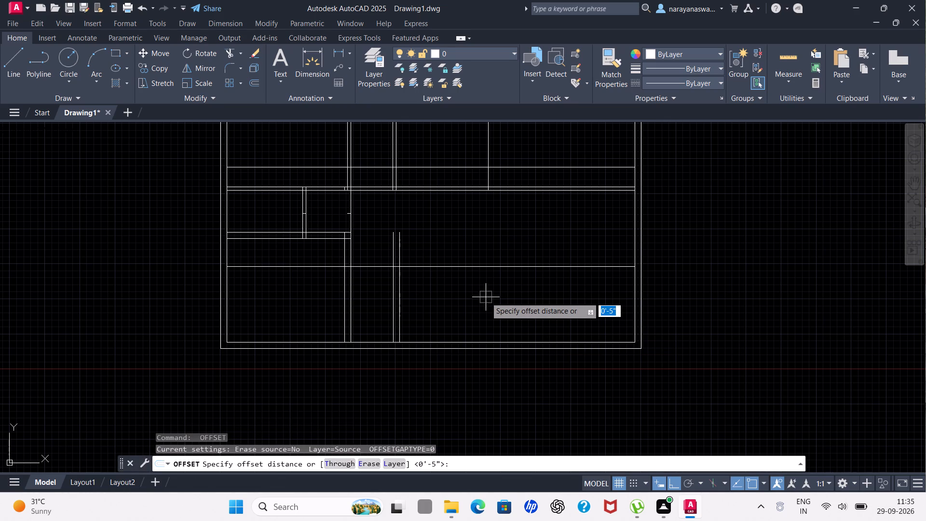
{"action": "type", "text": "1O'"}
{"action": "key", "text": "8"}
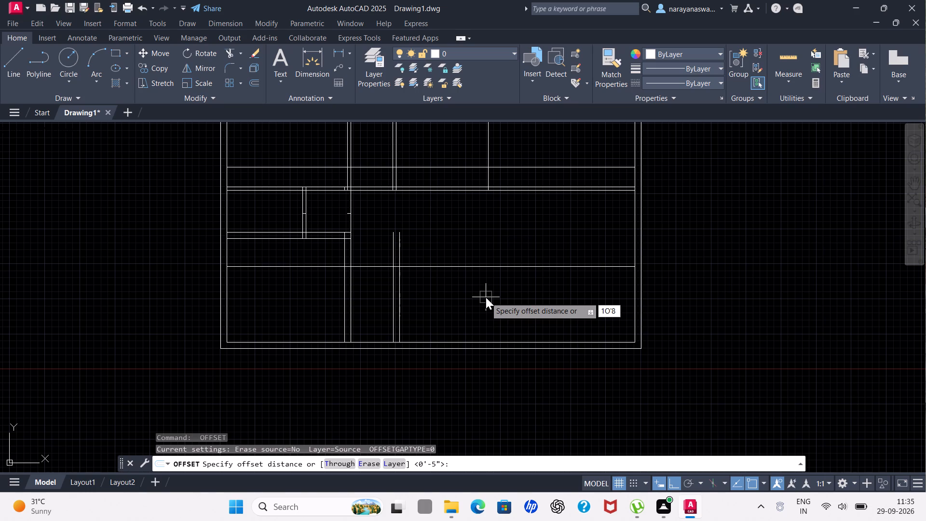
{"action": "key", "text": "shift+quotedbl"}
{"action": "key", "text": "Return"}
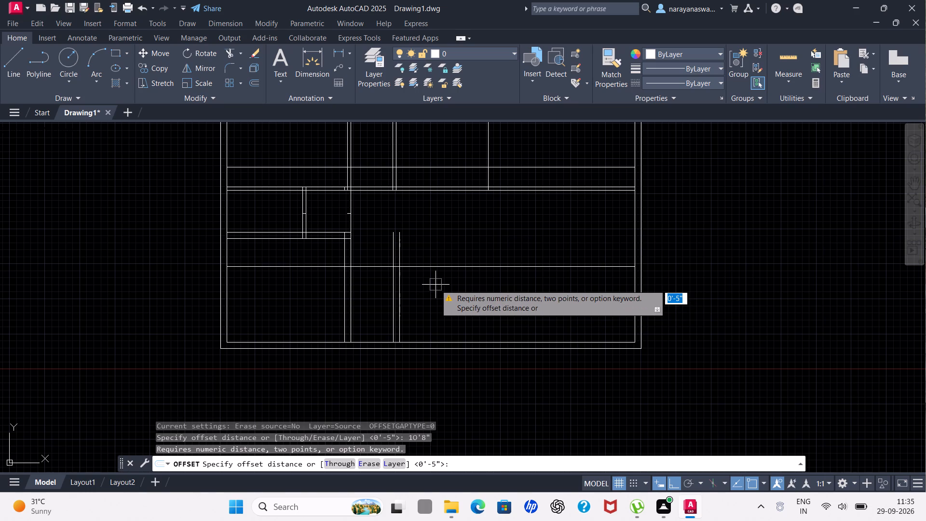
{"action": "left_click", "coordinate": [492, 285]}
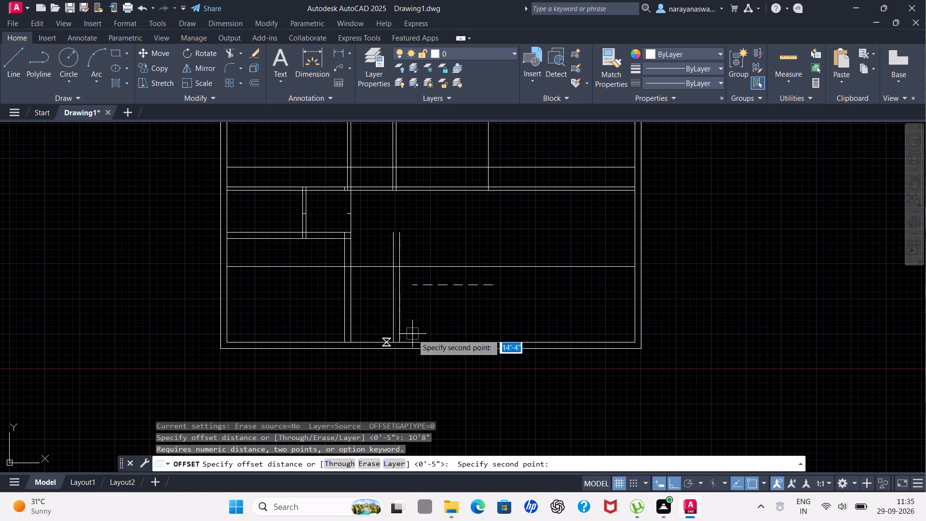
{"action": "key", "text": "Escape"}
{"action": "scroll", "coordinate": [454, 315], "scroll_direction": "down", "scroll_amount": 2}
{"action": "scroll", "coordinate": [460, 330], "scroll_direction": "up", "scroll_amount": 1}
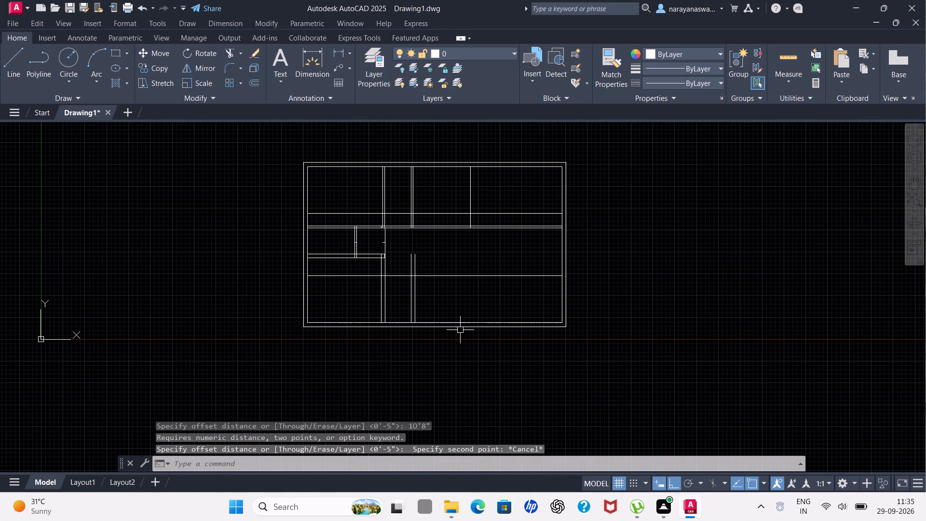
Trim the full-width horizontal line through the lower rooms on both sides of the passage between the two lower partitions.
{"action": "type", "text": "TR"}
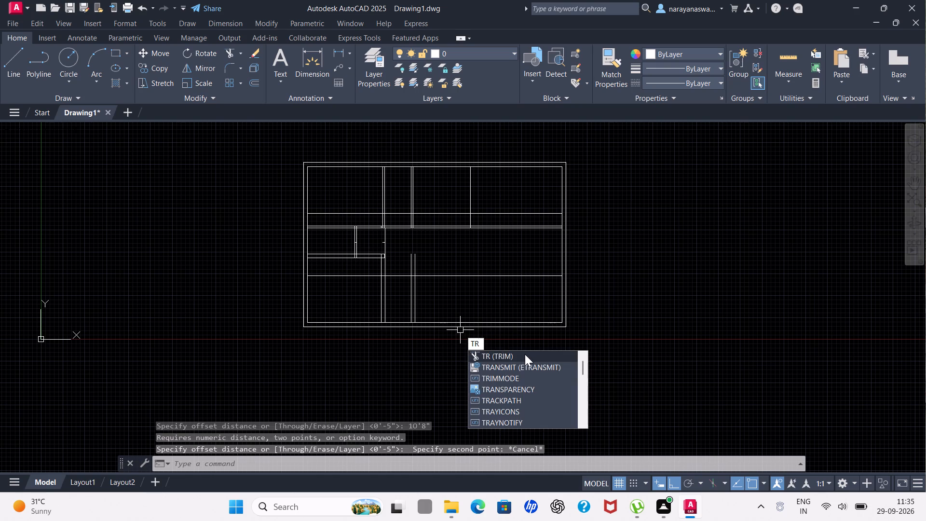
{"action": "left_click", "coordinate": [525, 354]}
{"action": "left_click_drag", "start_coordinate": [512, 262], "coordinate": [494, 302]}
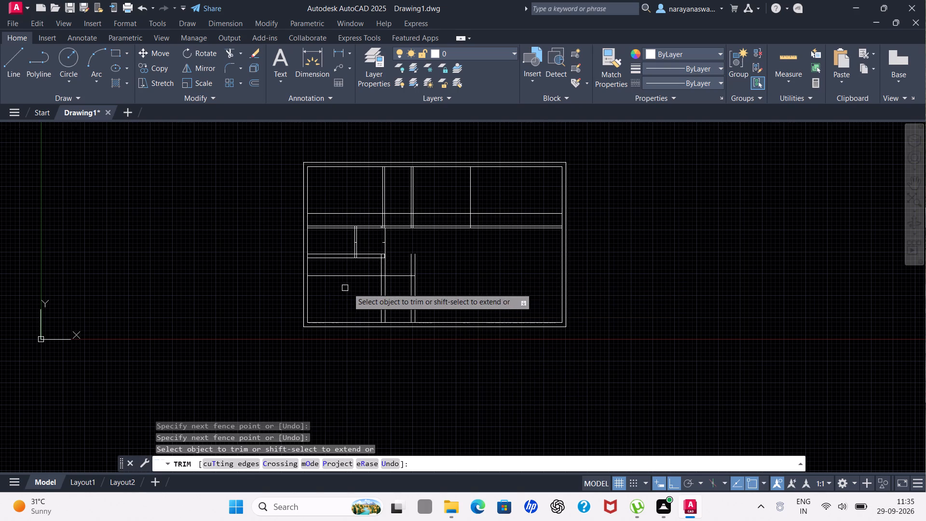
{"action": "left_click_drag", "start_coordinate": [350, 286], "coordinate": [354, 273]}
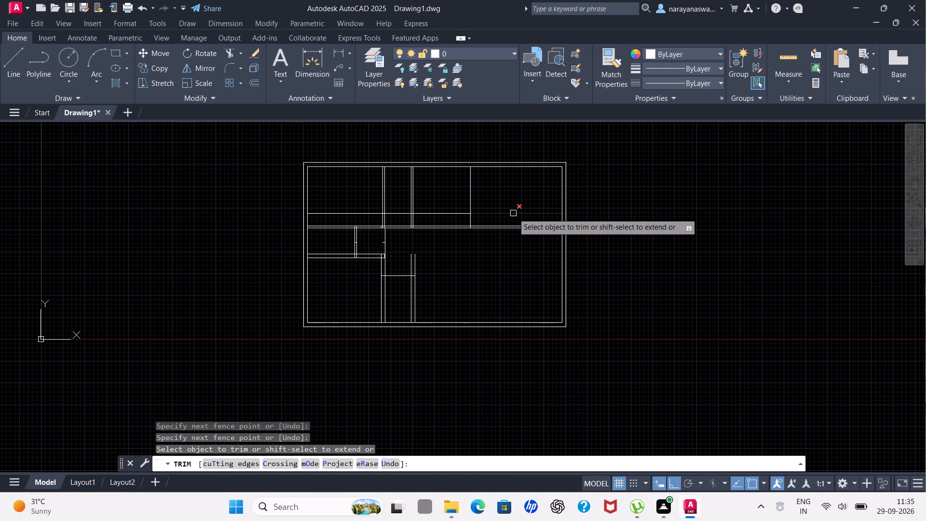
Trim the upper full-width horizontal line out of the upper rooms, keeping only its piece between the two upper partitions.
{"action": "left_click", "coordinate": [513, 213]}
{"action": "left_click", "coordinate": [367, 206]}
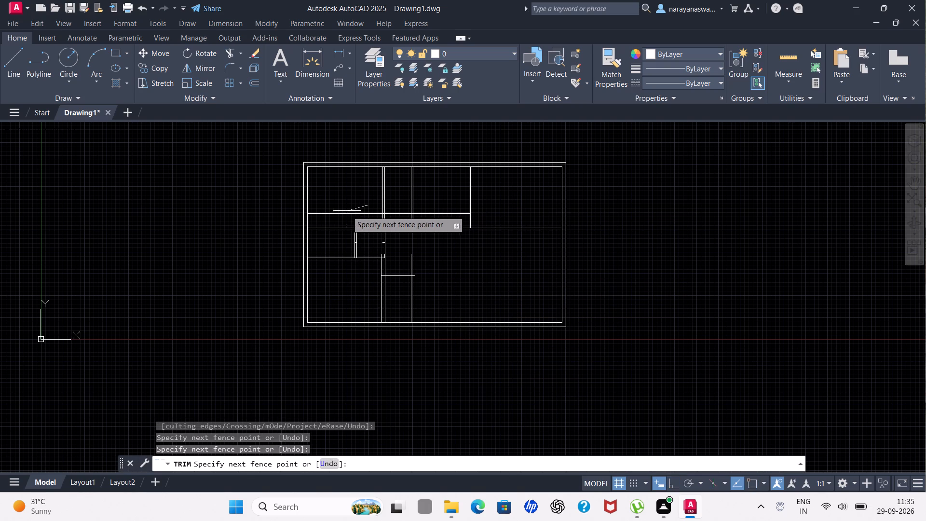
{"action": "left_click", "coordinate": [354, 216]}
{"action": "left_click_drag", "start_coordinate": [439, 214], "coordinate": [450, 207]}
Trim the 4.5" horizontal partition beyond the upper room's right wall line and remove its upper face across the central passage.
{"action": "left_click_drag", "start_coordinate": [534, 210], "coordinate": [512, 273]}
{"action": "scroll", "coordinate": [470, 254], "scroll_direction": "down", "scroll_amount": 2}
{"action": "scroll", "coordinate": [467, 258], "scroll_direction": "up", "scroll_amount": 4}
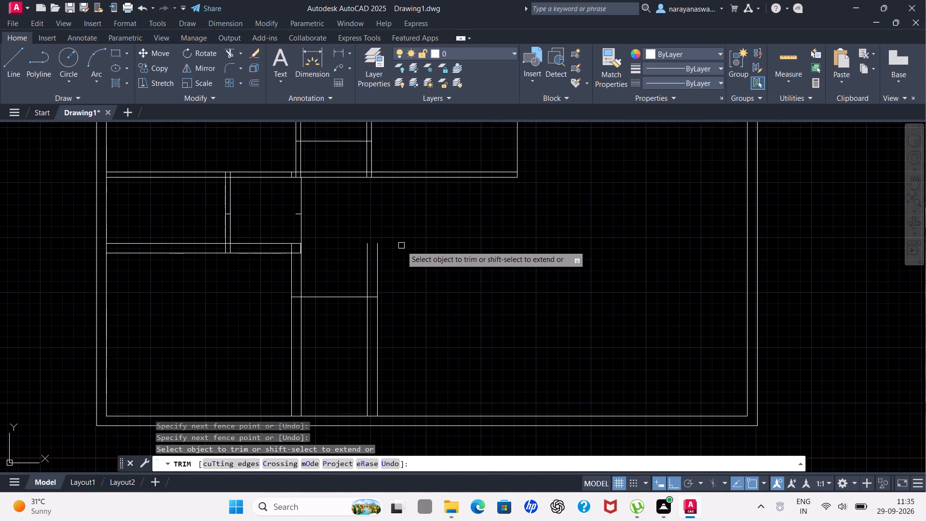
{"action": "scroll", "coordinate": [332, 170], "scroll_direction": "up", "scroll_amount": 1}
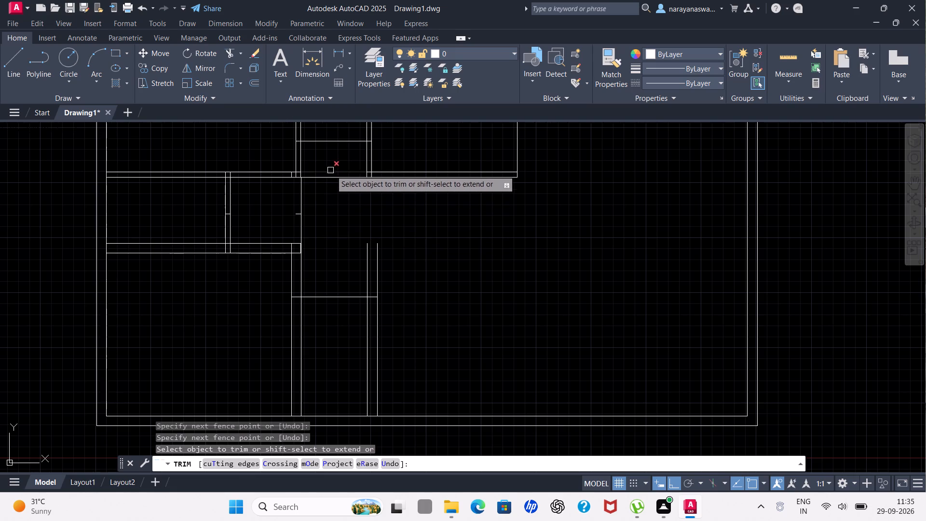
{"action": "scroll", "coordinate": [331, 170], "scroll_direction": "up", "scroll_amount": 1}
{"action": "left_click", "coordinate": [334, 175]}
{"action": "scroll", "coordinate": [362, 176], "scroll_direction": "down", "scroll_amount": 3}
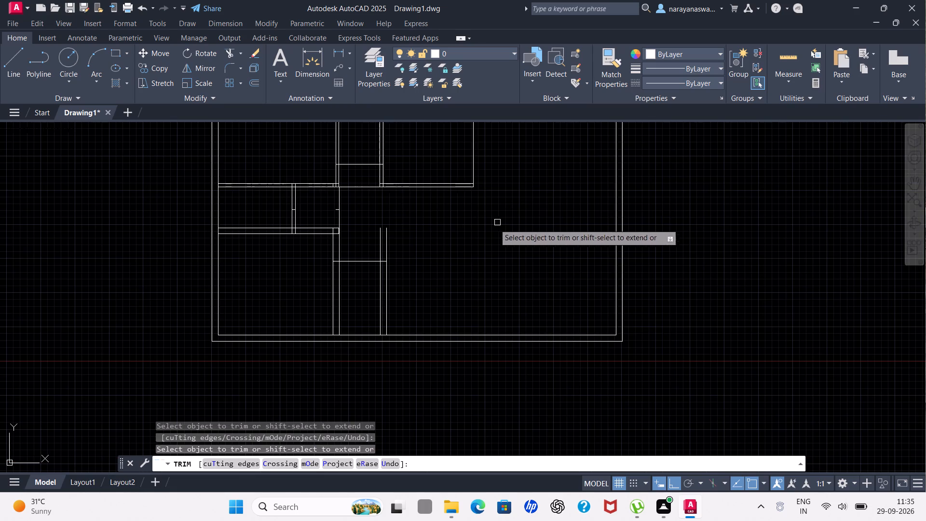
{"action": "key", "text": "Escape"}
Offset the right face of the second lower vertical partition 10'8" to the right.
{"action": "scroll", "coordinate": [481, 275], "scroll_direction": "down", "scroll_amount": 2}
{"action": "scroll", "coordinate": [477, 277], "scroll_direction": "up", "scroll_amount": 2}
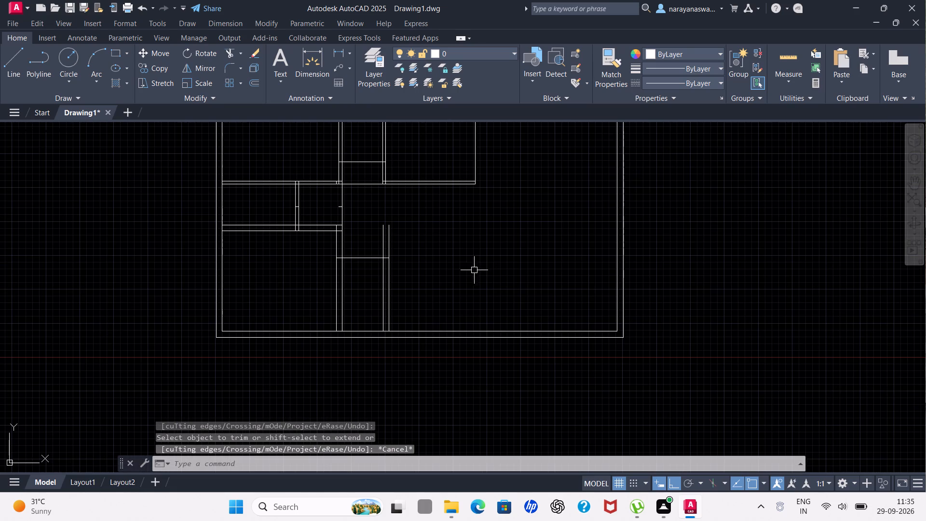
{"action": "scroll", "coordinate": [482, 269], "scroll_direction": "down", "scroll_amount": 1}
{"action": "scroll", "coordinate": [494, 283], "scroll_direction": "up", "scroll_amount": 1}
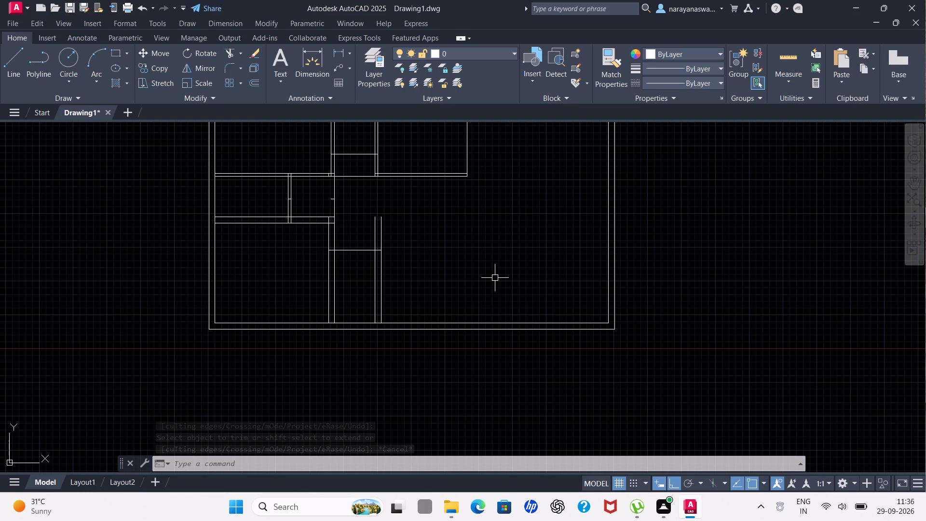
{"action": "type", "text": "OFF"}
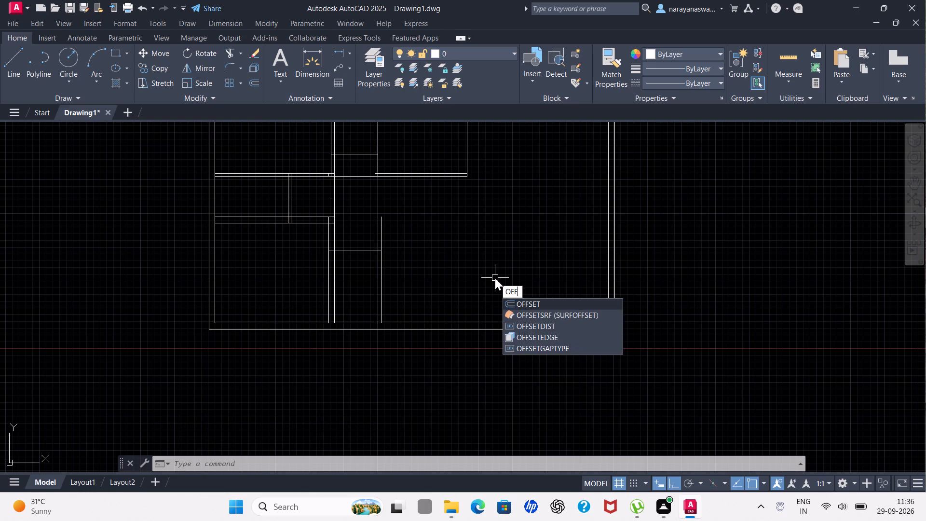
{"action": "key", "text": "Return"}
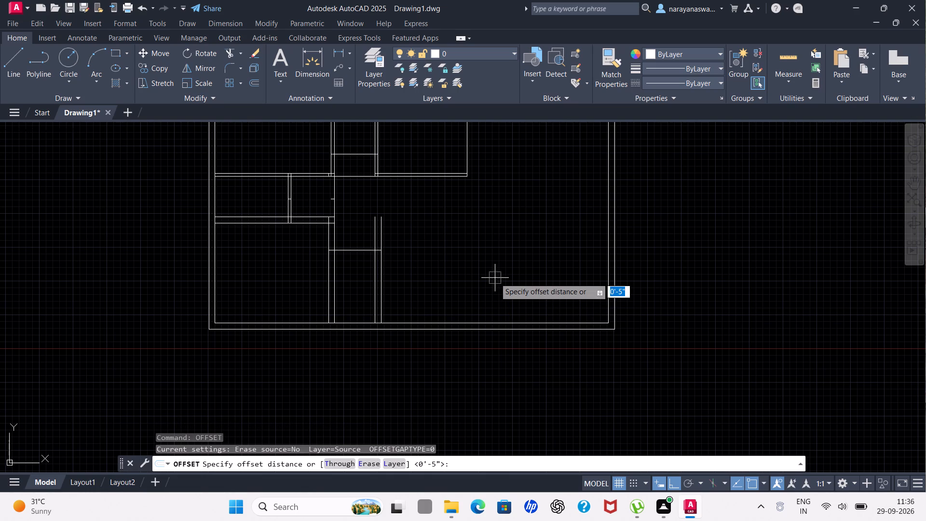
{"action": "type", "text": "10"}
{"action": "key", "text": "apostrophe"}
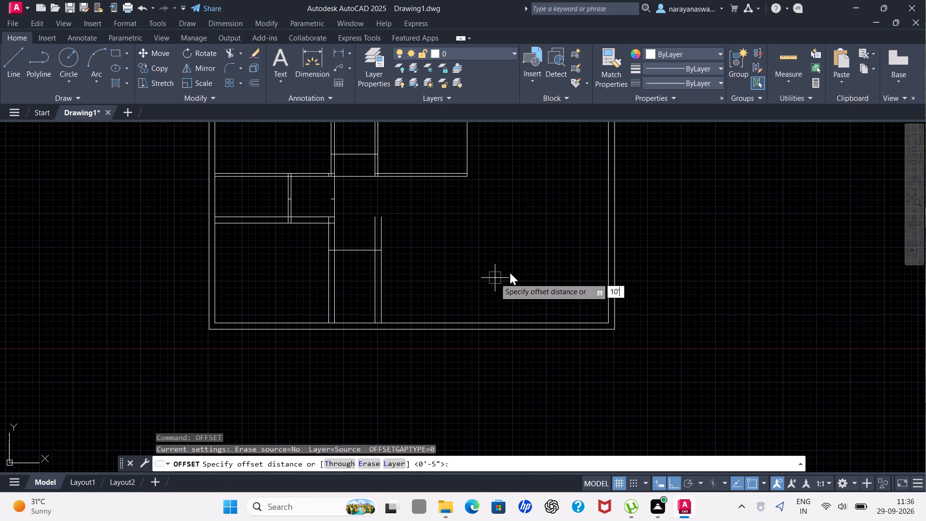
{"action": "key", "text": "8"}
{"action": "key", "text": "shift+quotedbl"}
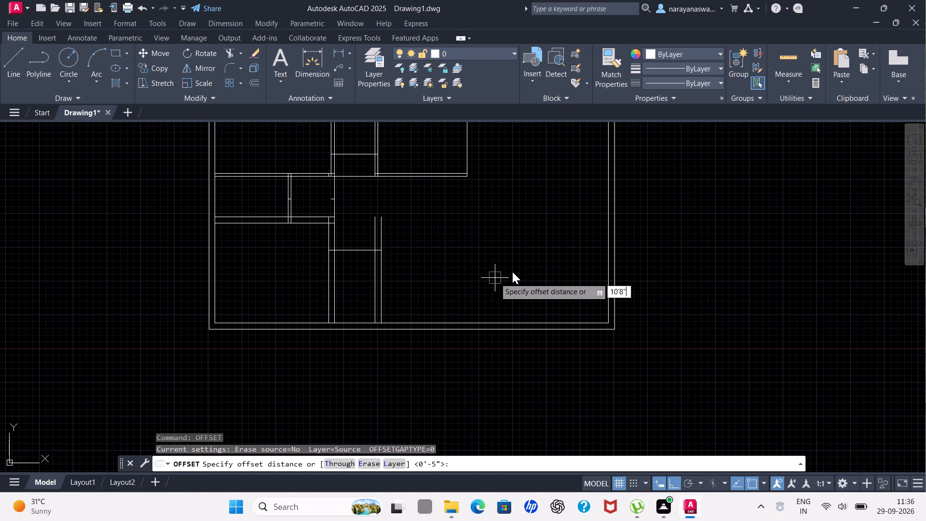
{"action": "key", "text": "Return"}
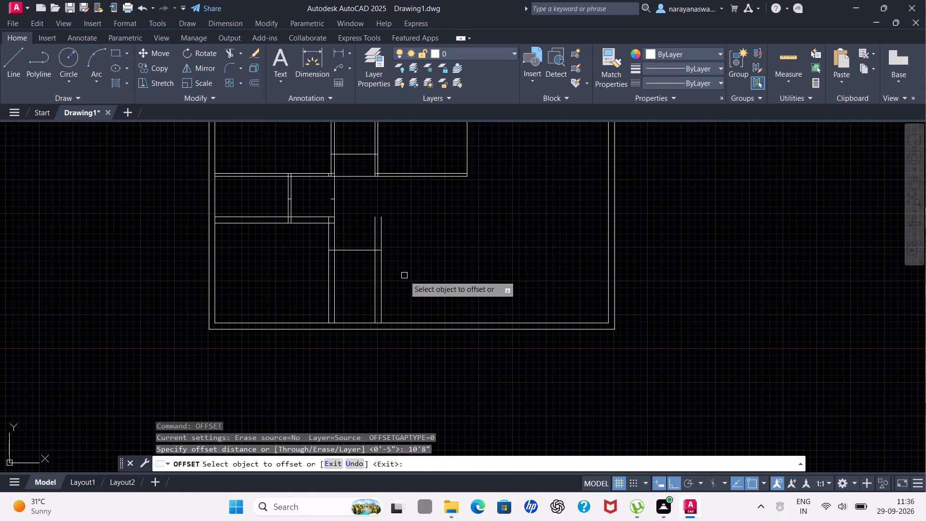
{"action": "left_click", "coordinate": [383, 286]}
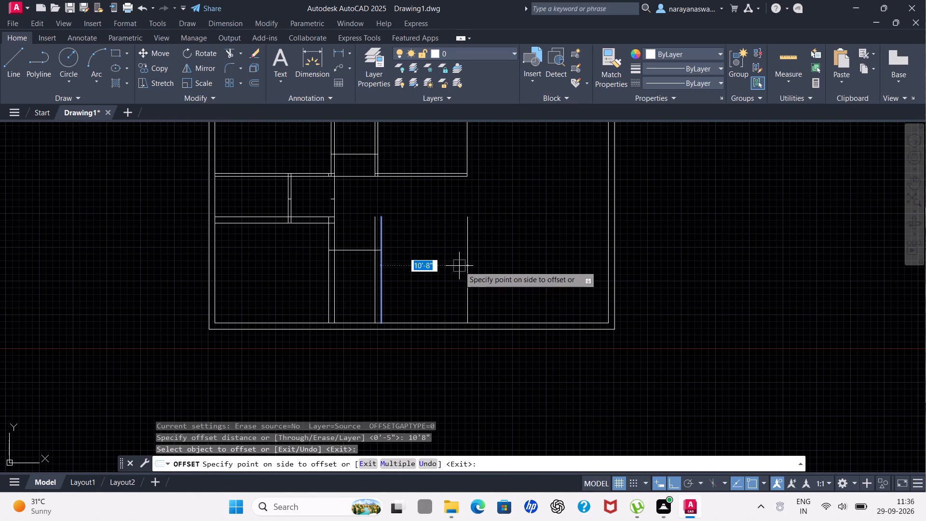
{"action": "left_click", "coordinate": [459, 266]}
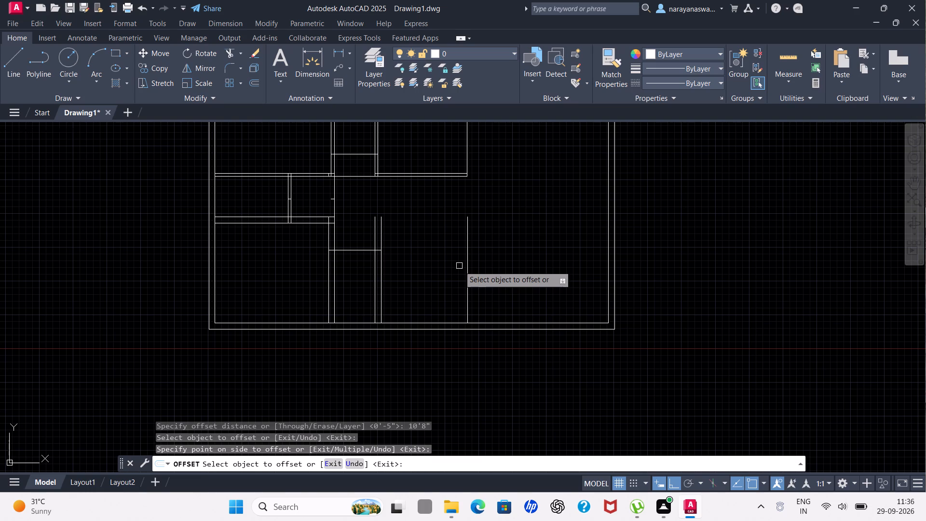
{"action": "scroll", "coordinate": [484, 276], "scroll_direction": "up", "scroll_amount": 1}
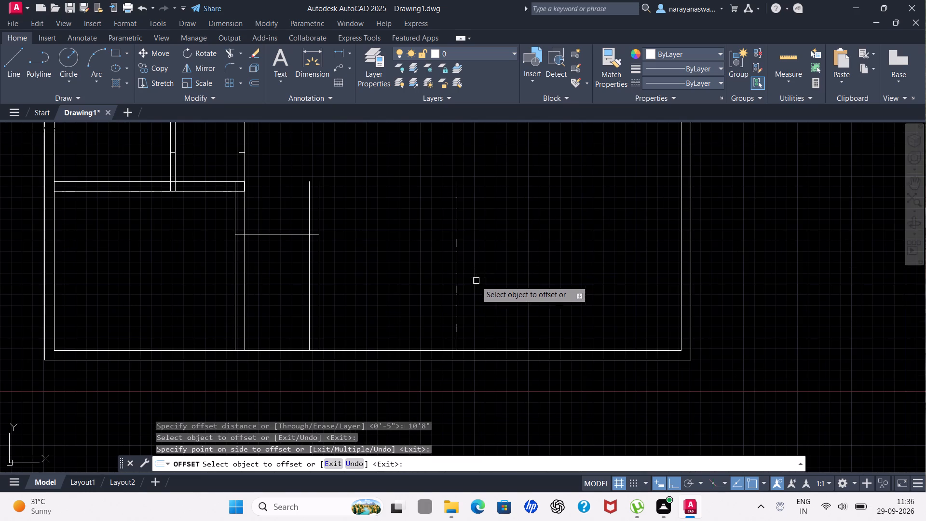
{"action": "scroll", "coordinate": [476, 281], "scroll_direction": "down", "scroll_amount": 2}
{"action": "scroll", "coordinate": [475, 231], "scroll_direction": "up", "scroll_amount": 1}
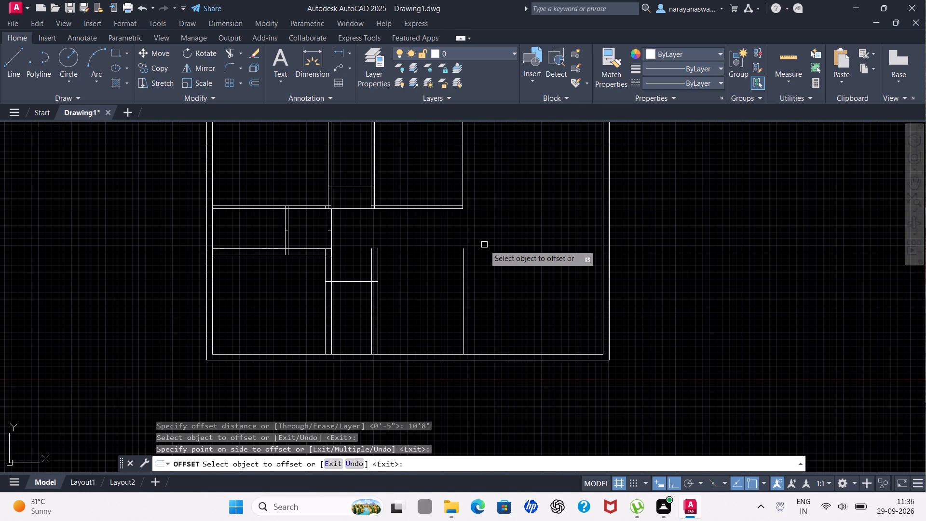
{"action": "key", "text": "Escape"}
Offset the new vertical line at the right of the lower room 9" to the right to form a wall.
{"action": "scroll", "coordinate": [490, 266], "scroll_direction": "down", "scroll_amount": 1}
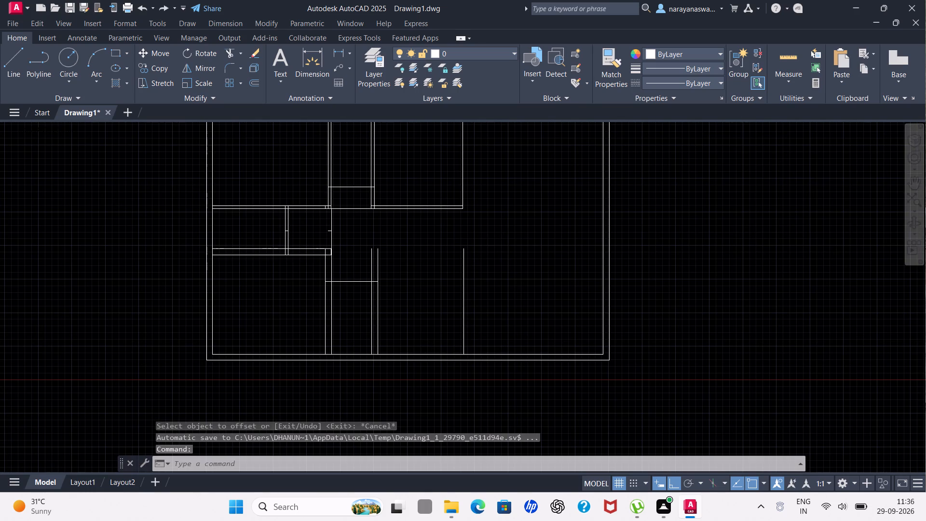
{"action": "scroll", "coordinate": [492, 274], "scroll_direction": "up", "scroll_amount": 1}
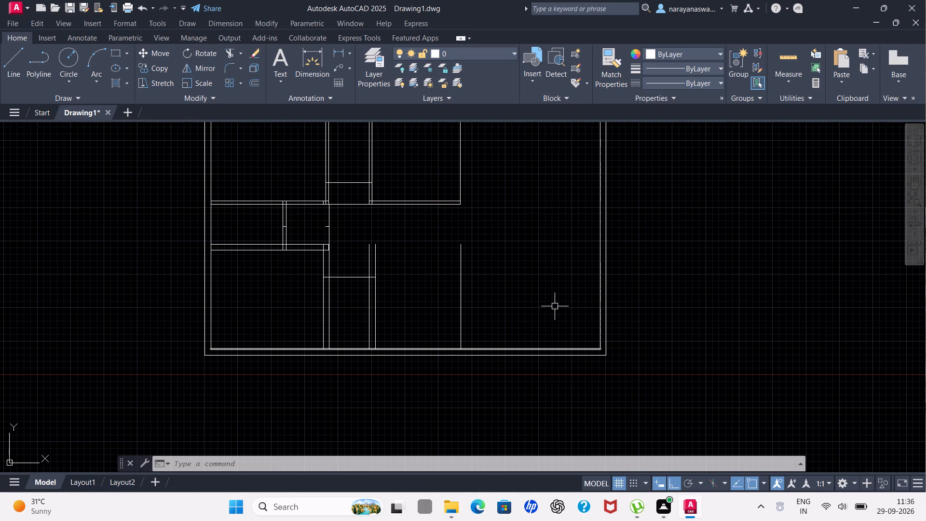
{"action": "key", "text": "space"}
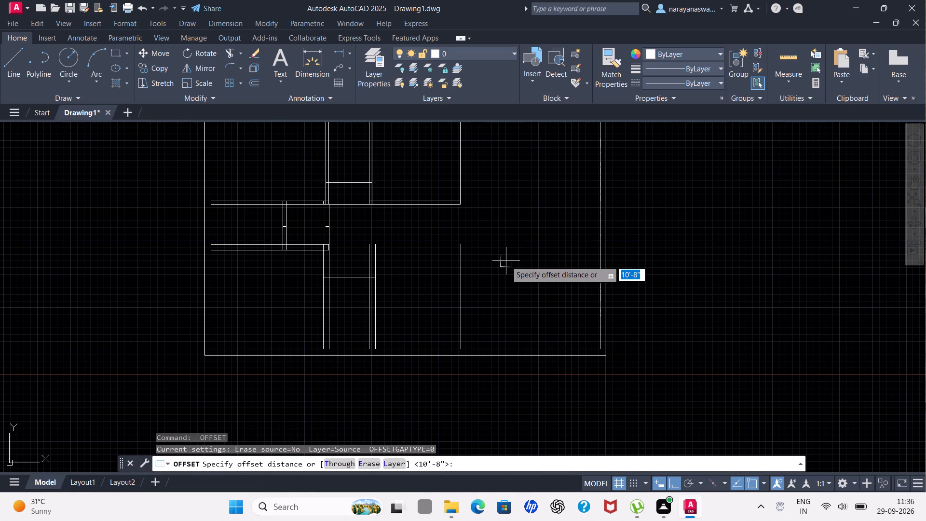
{"action": "type", "text": "9\""}
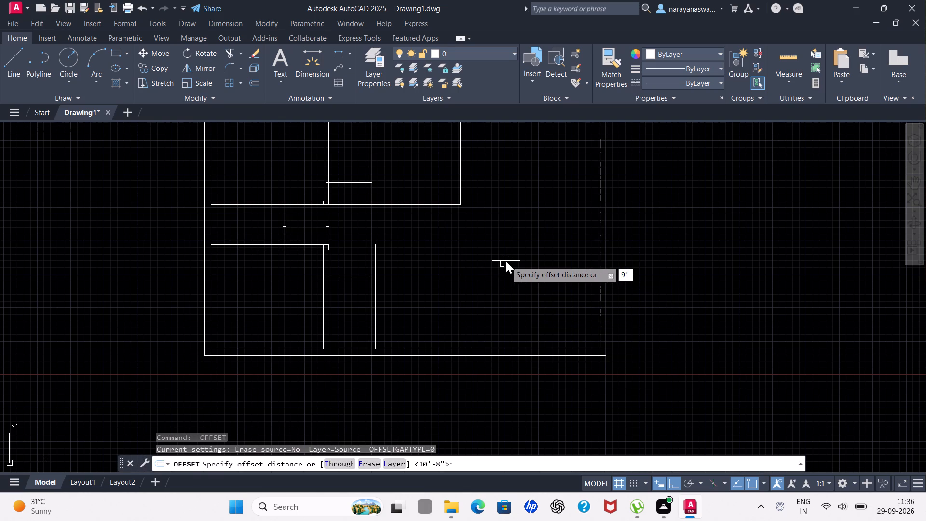
{"action": "key", "text": "Return"}
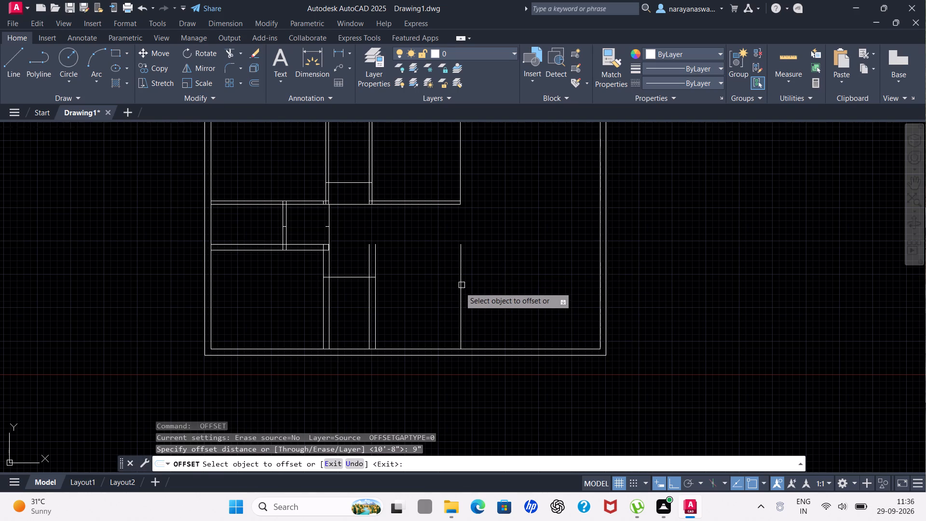
{"action": "left_click_drag", "start_coordinate": [460, 287], "coordinate": [469, 286]}
{"action": "left_click", "coordinate": [508, 271]}
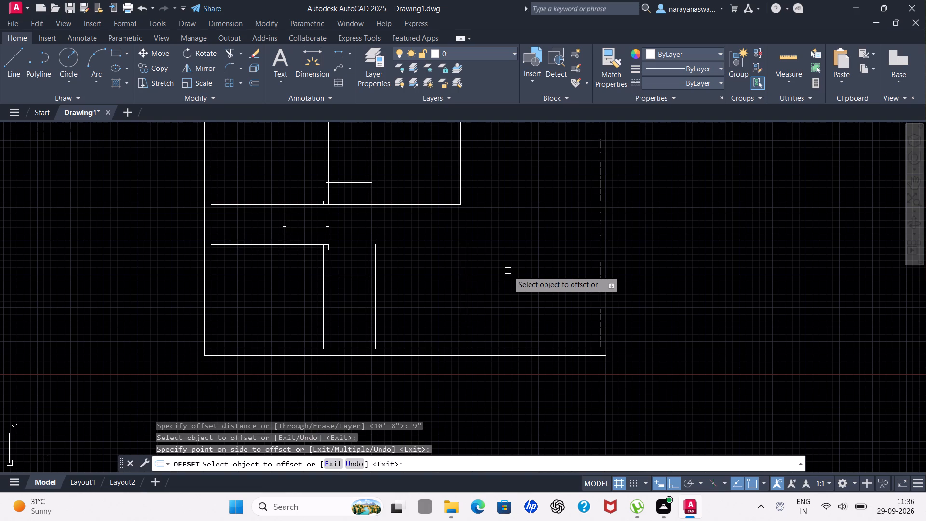
{"action": "key", "text": "Escape"}
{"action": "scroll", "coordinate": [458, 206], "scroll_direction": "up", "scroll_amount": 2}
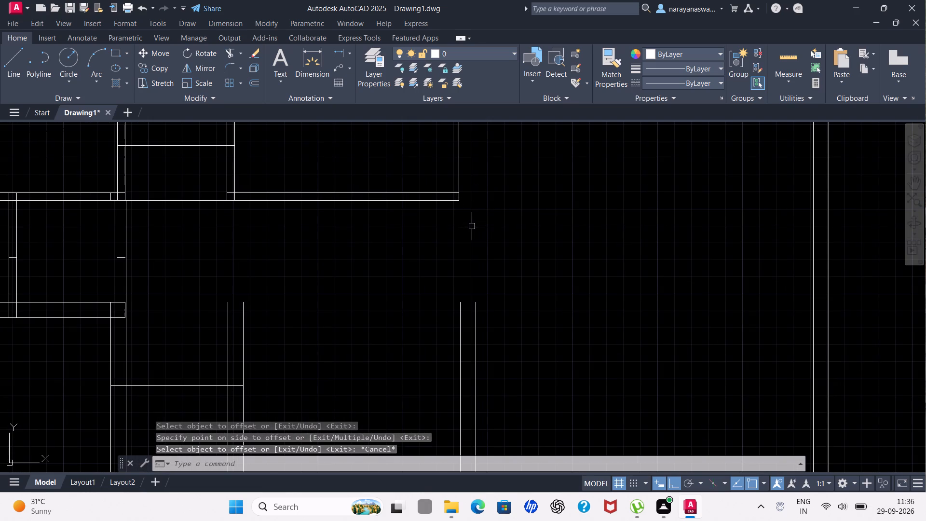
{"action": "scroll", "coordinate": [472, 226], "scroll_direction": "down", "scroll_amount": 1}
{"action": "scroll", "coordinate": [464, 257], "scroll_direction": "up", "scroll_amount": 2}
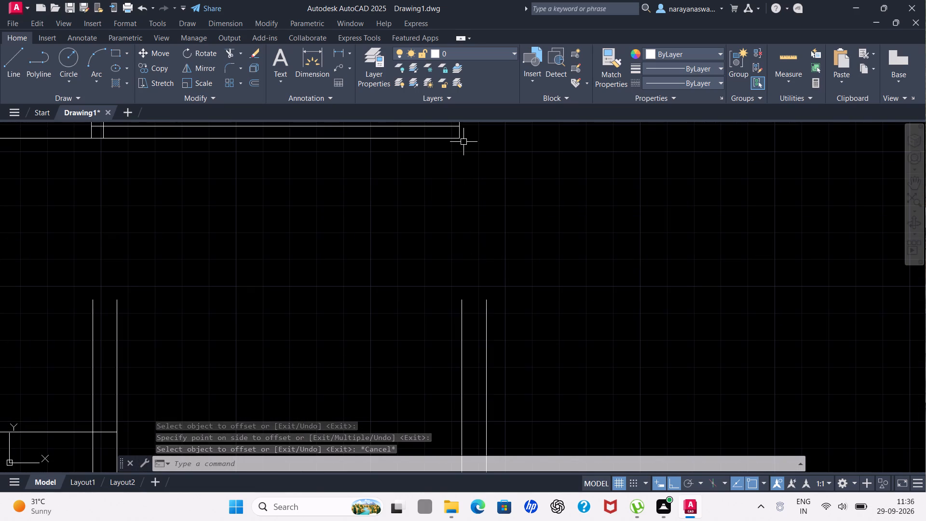
Offset the right wall line of the upper room beside the central passage 9" to the right.
{"action": "scroll", "coordinate": [475, 320], "scroll_direction": "down", "scroll_amount": 2}
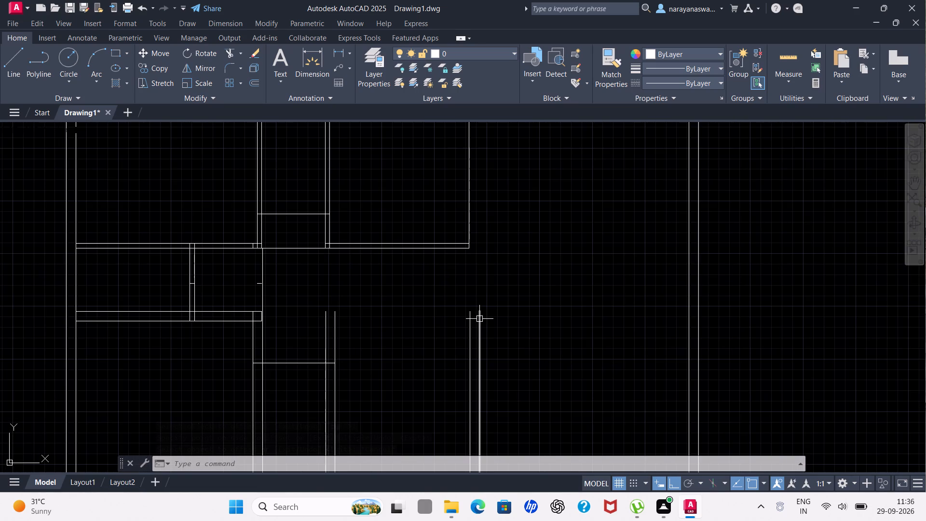
{"action": "scroll", "coordinate": [481, 318], "scroll_direction": "down", "scroll_amount": 1}
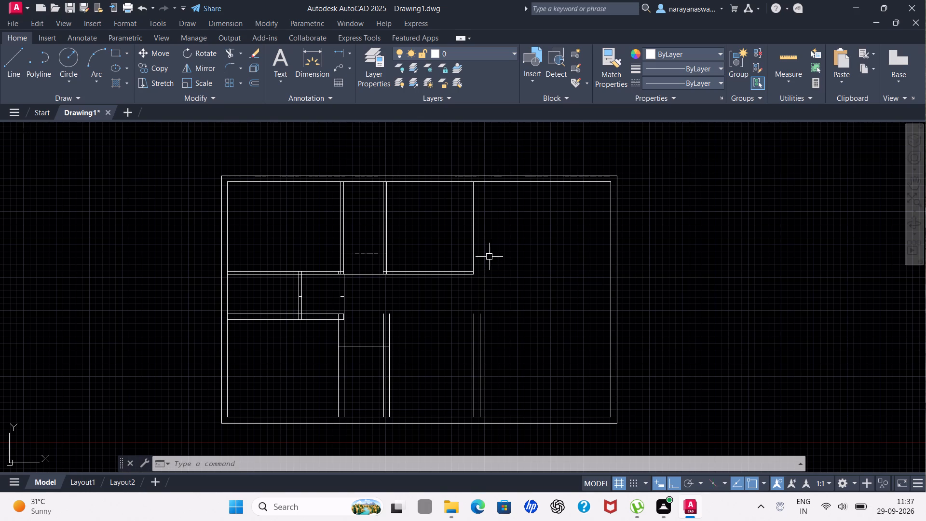
{"action": "scroll", "coordinate": [490, 259], "scroll_direction": "up", "scroll_amount": 1}
{"action": "key", "text": "space"}
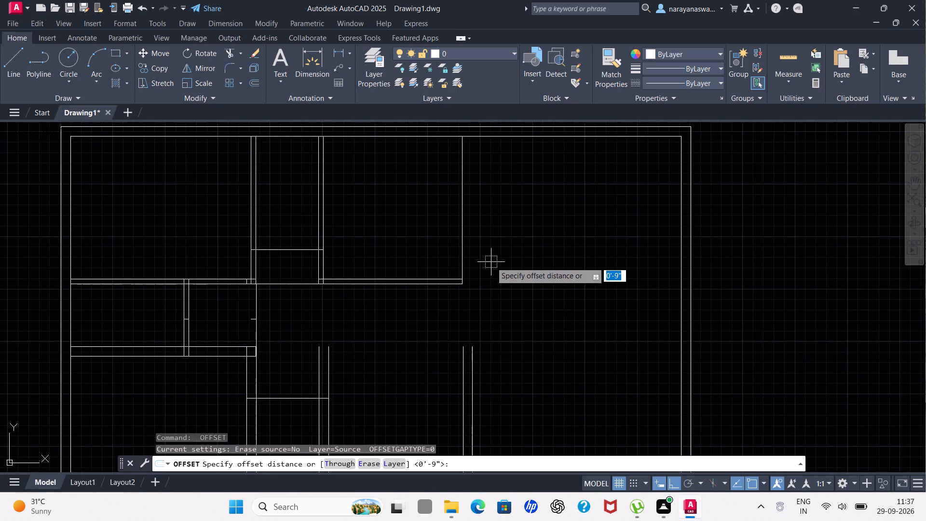
{"action": "type", "text": "9\""}
{"action": "key", "text": "Return"}
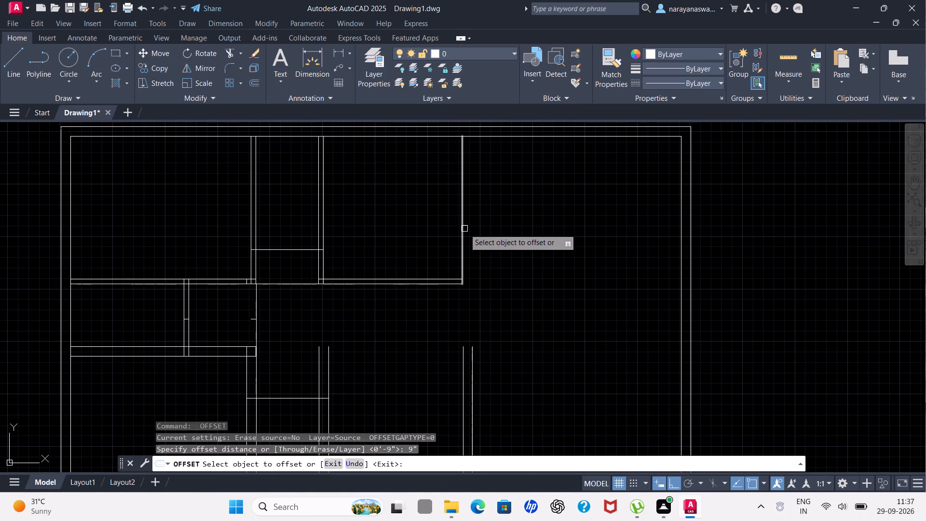
{"action": "left_click_drag", "start_coordinate": [462, 231], "coordinate": [478, 222]}
{"action": "left_click", "coordinate": [490, 238]}
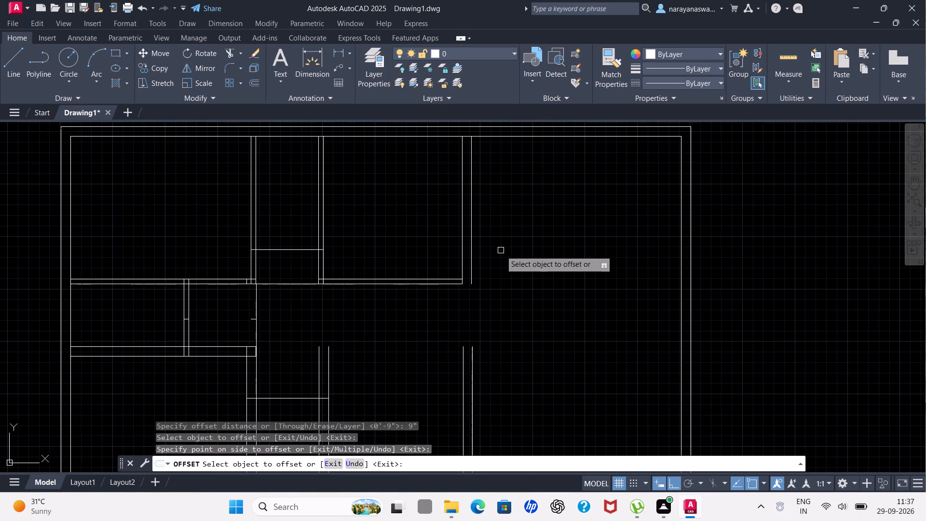
{"action": "key", "text": "Escape"}
Offset the right face of the new upper 9" wall 11'10" to the right.
{"action": "scroll", "coordinate": [499, 265], "scroll_direction": "down", "scroll_amount": 2}
{"action": "scroll", "coordinate": [501, 274], "scroll_direction": "up", "scroll_amount": 2}
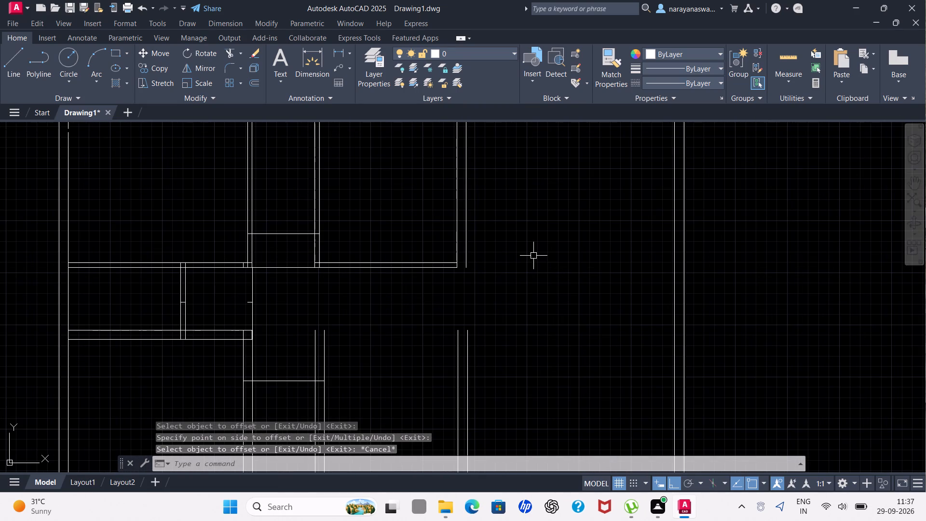
{"action": "scroll", "coordinate": [533, 255], "scroll_direction": "down", "scroll_amount": 1}
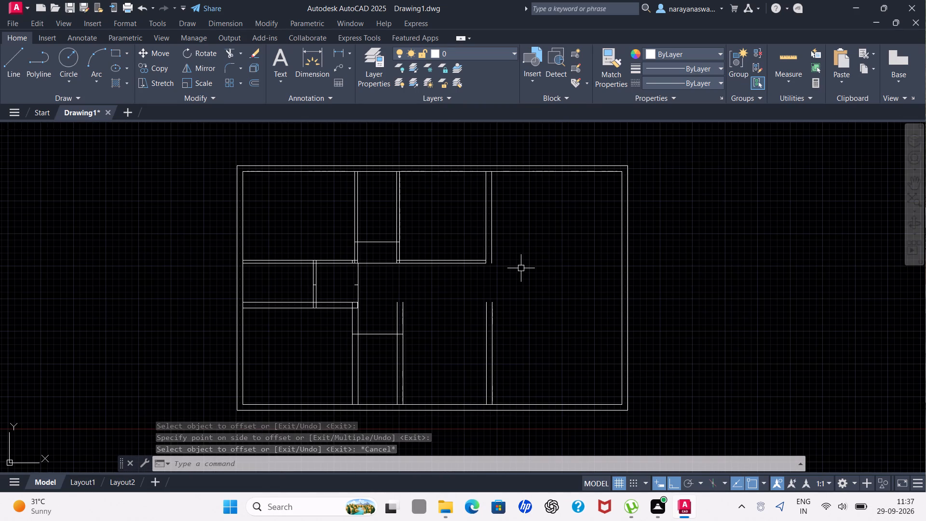
{"action": "scroll", "coordinate": [524, 273], "scroll_direction": "down", "scroll_amount": 1}
{"action": "scroll", "coordinate": [563, 299], "scroll_direction": "up", "scroll_amount": 1}
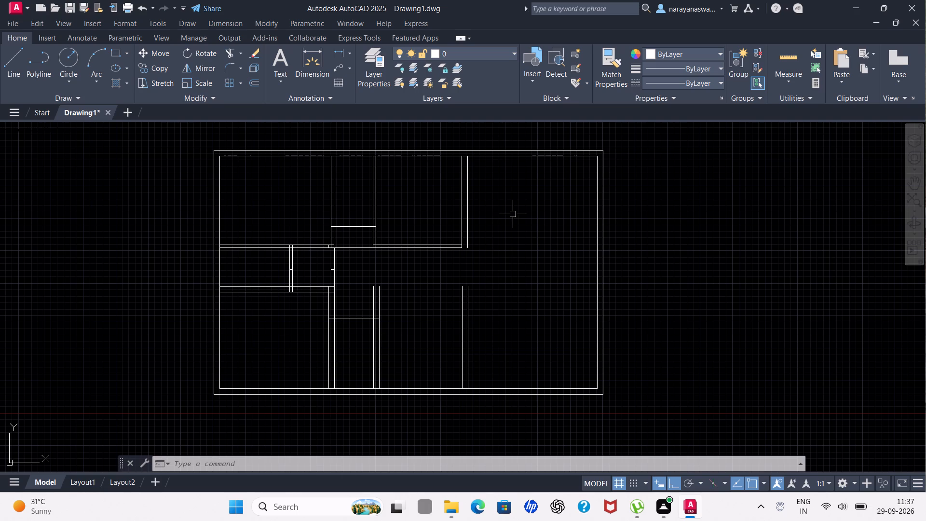
{"action": "type", "text": "OFF"}
{"action": "key", "text": "Return"}
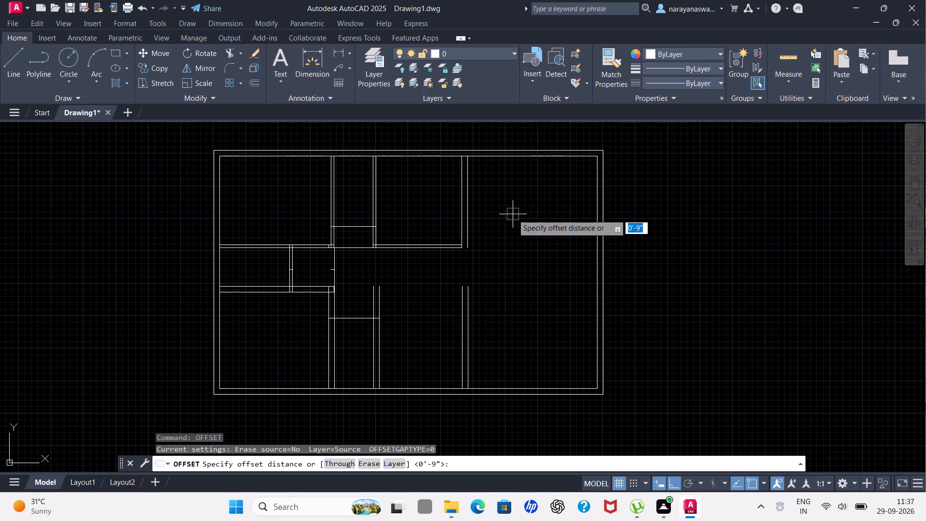
{"action": "type", "text": "11"}
{"action": "type", "text": "'10\""}
{"action": "key", "text": "Return"}
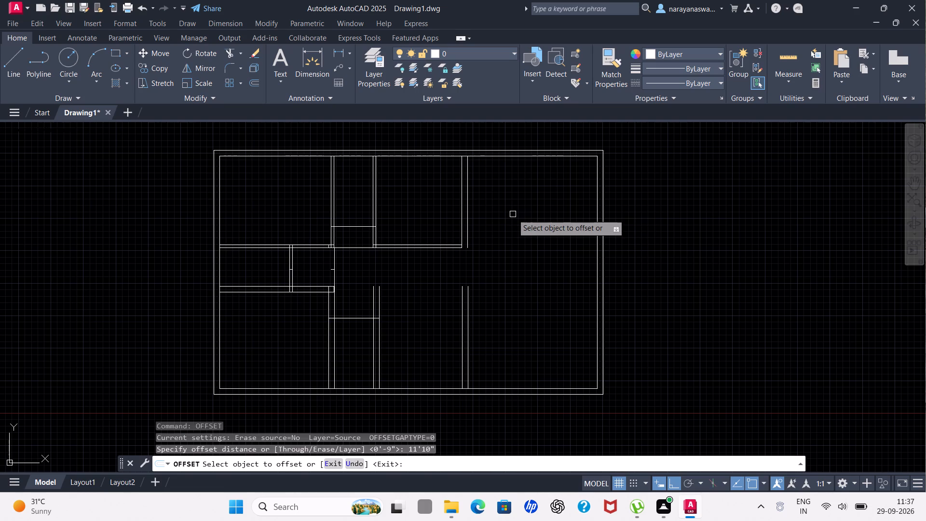
{"action": "left_click_drag", "start_coordinate": [467, 218], "coordinate": [479, 213]}
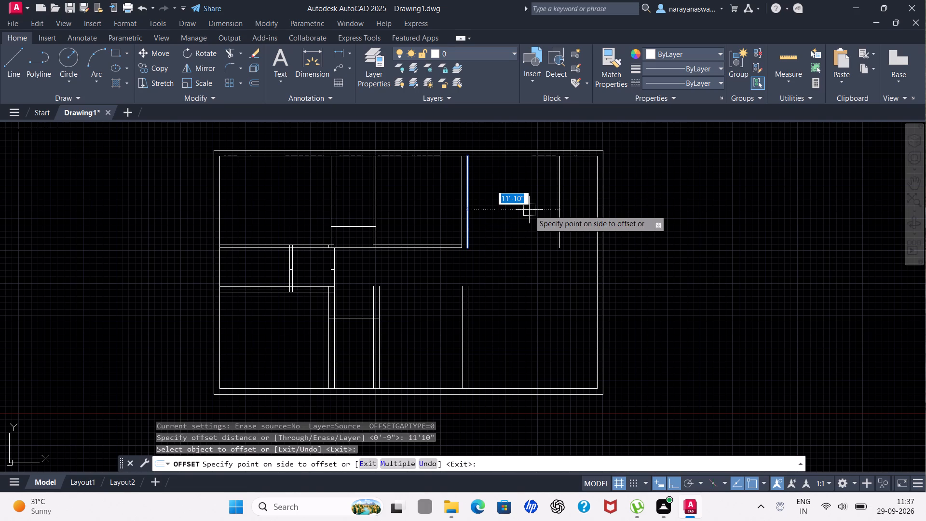
{"action": "left_click", "coordinate": [529, 210]}
{"action": "key", "text": "Escape"}
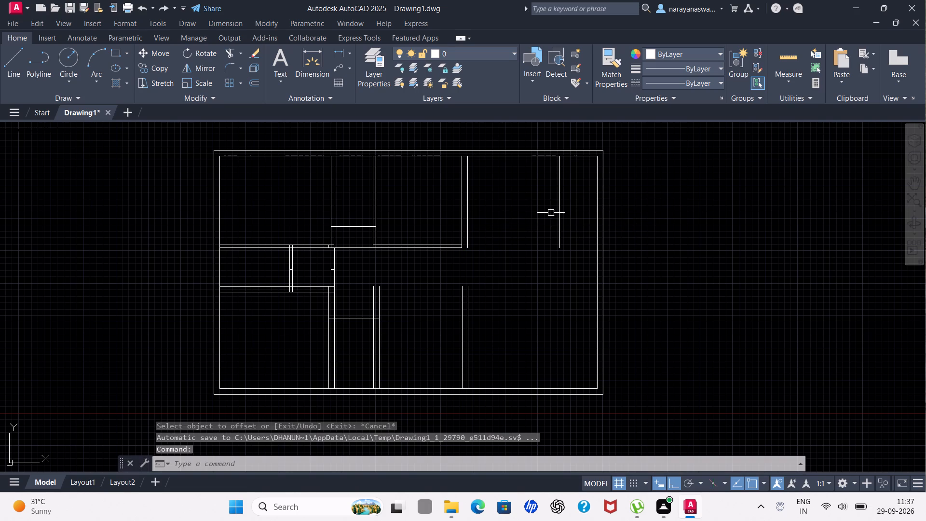
Offset the new rightmost upper vertical line 9" to the right to form a wall.
{"action": "scroll", "coordinate": [561, 227], "scroll_direction": "up", "scroll_amount": 2}
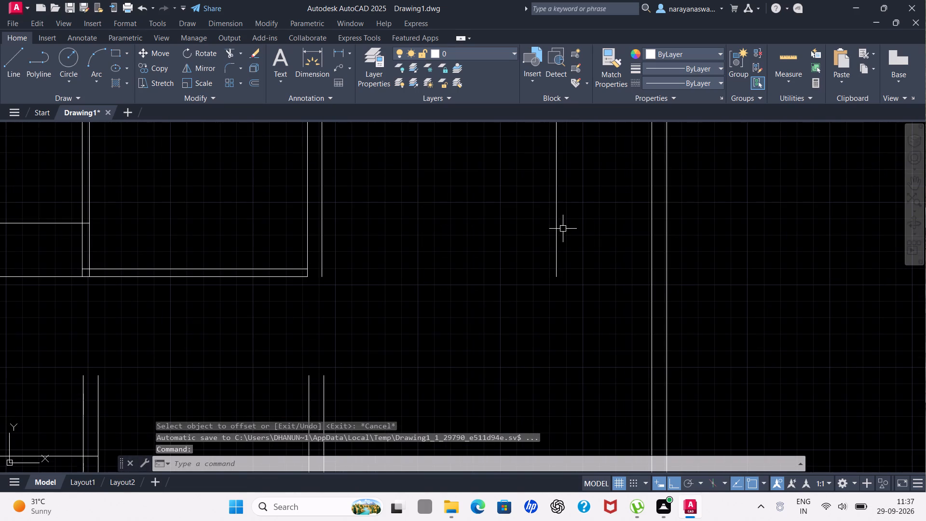
{"action": "key", "text": "space"}
{"action": "scroll", "coordinate": [582, 239], "scroll_direction": "down", "scroll_amount": 3}
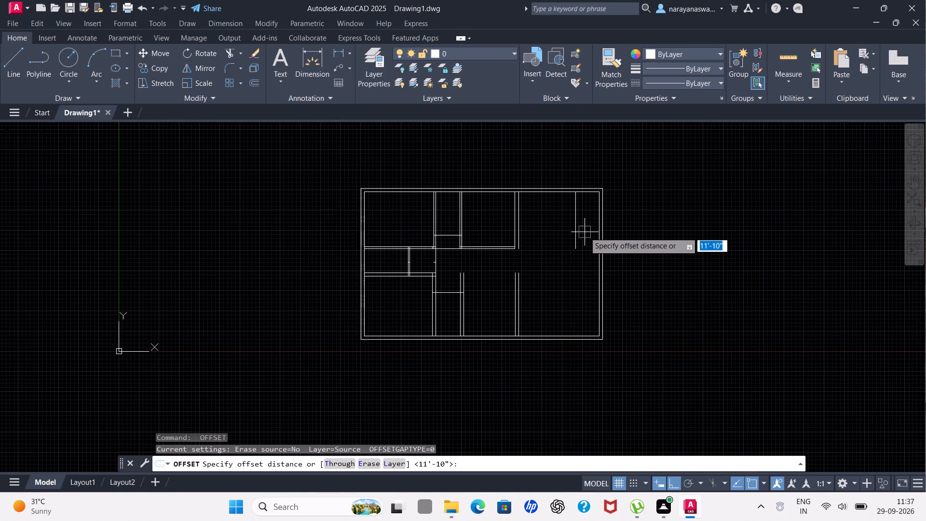
{"action": "scroll", "coordinate": [585, 232], "scroll_direction": "up", "scroll_amount": 2}
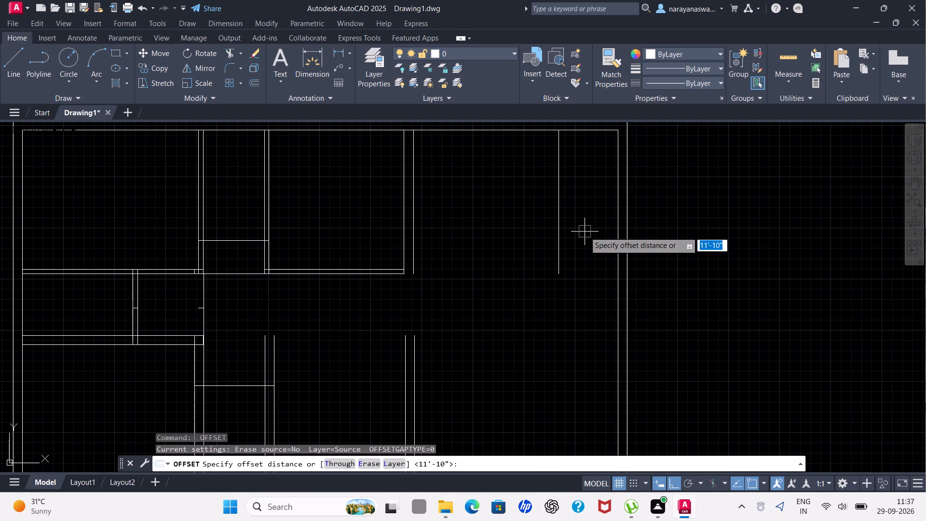
{"action": "type", "text": "9\""}
{"action": "key", "text": "Return"}
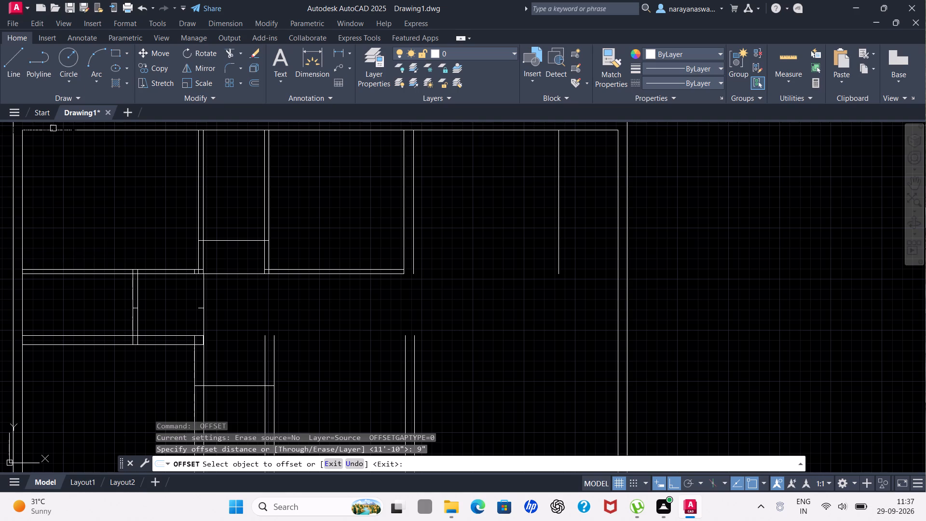
{"action": "left_click", "coordinate": [558, 219]}
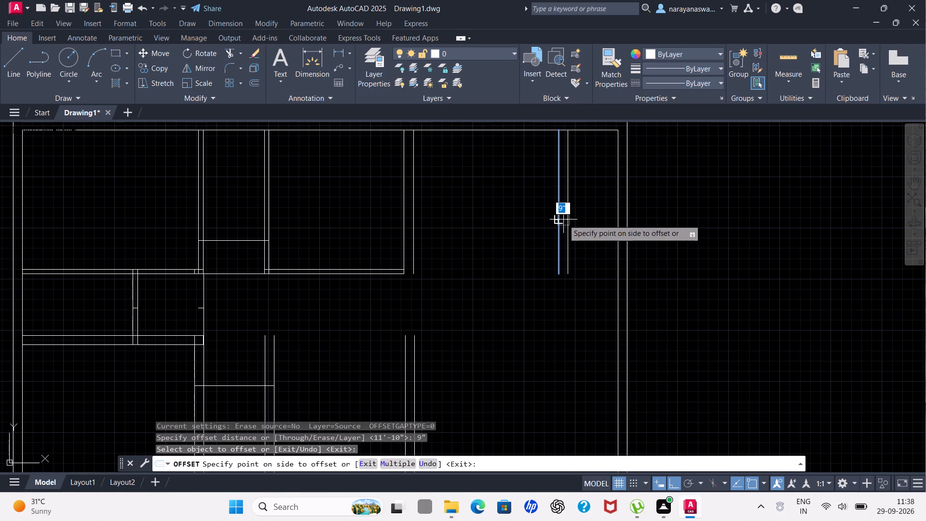
{"action": "left_click", "coordinate": [568, 218]}
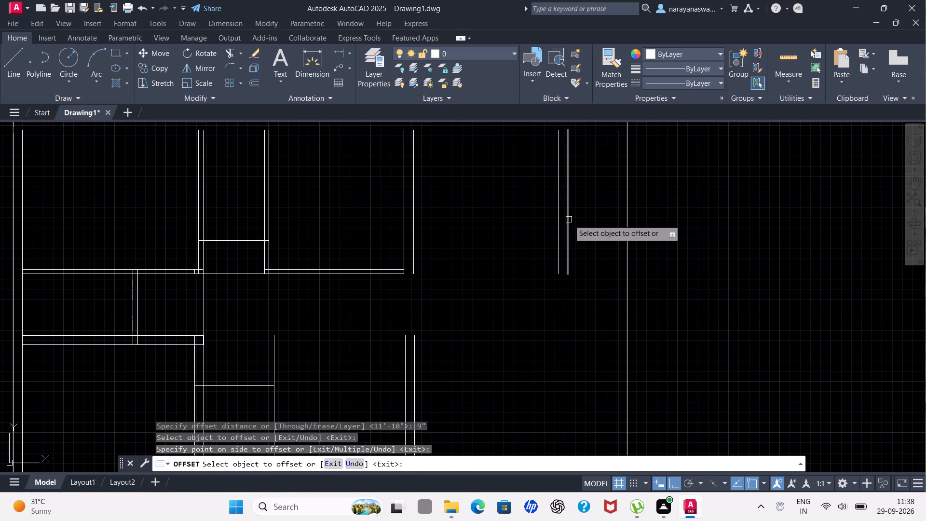
{"action": "key", "text": "Escape"}
Offset the inner line of the top outer wall 16' downward across the plan.
{"action": "scroll", "coordinate": [569, 219], "scroll_direction": "down", "scroll_amount": 2}
{"action": "scroll", "coordinate": [562, 270], "scroll_direction": "up", "scroll_amount": 1}
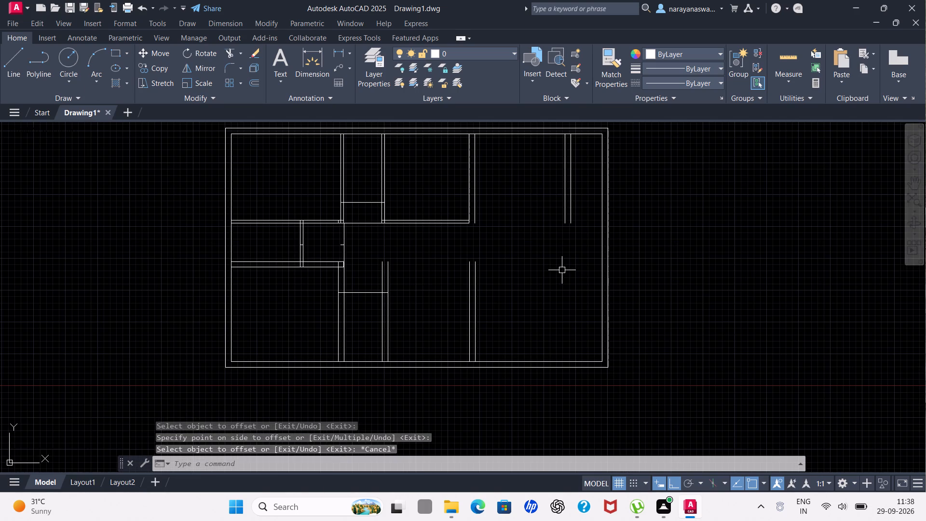
{"action": "key", "text": "space"}
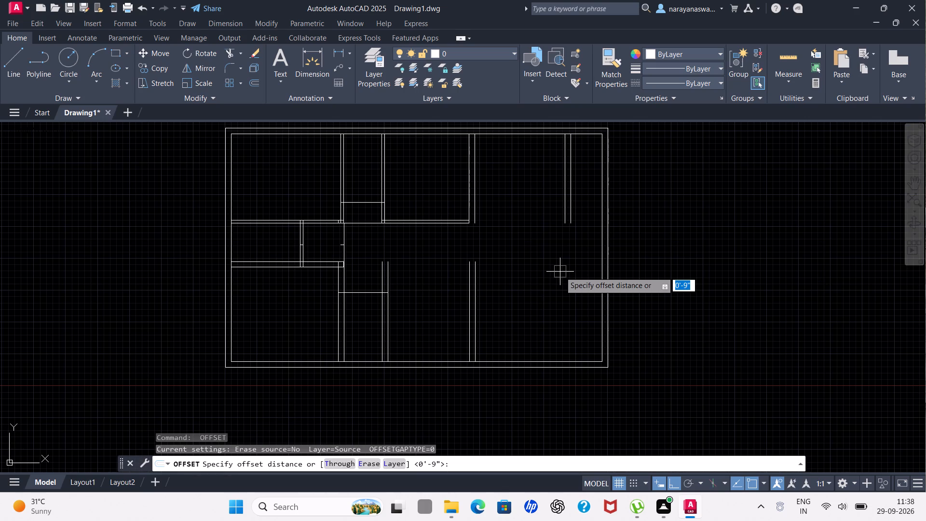
{"action": "key", "text": "1"}
{"action": "type", "text": "6'"}
{"action": "key", "text": "Return"}
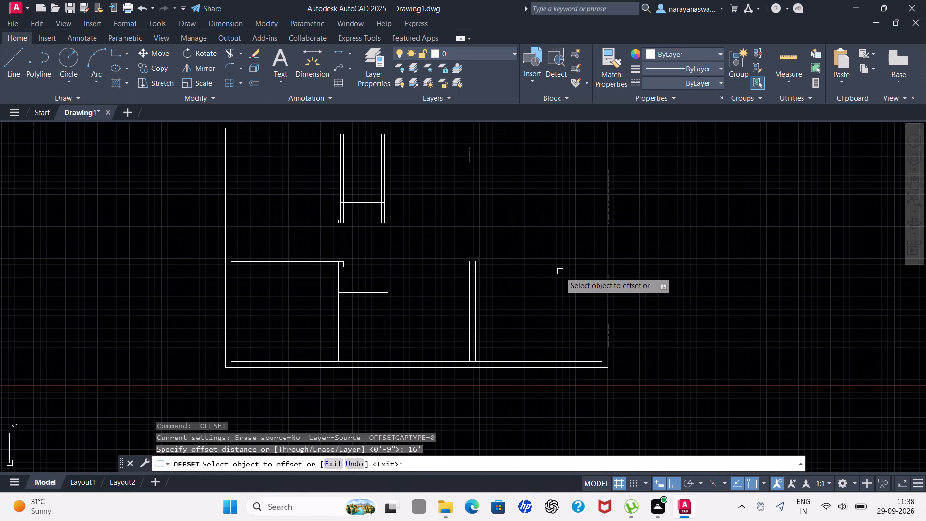
{"action": "left_click", "coordinate": [517, 138]}
{"action": "left_click", "coordinate": [519, 136]}
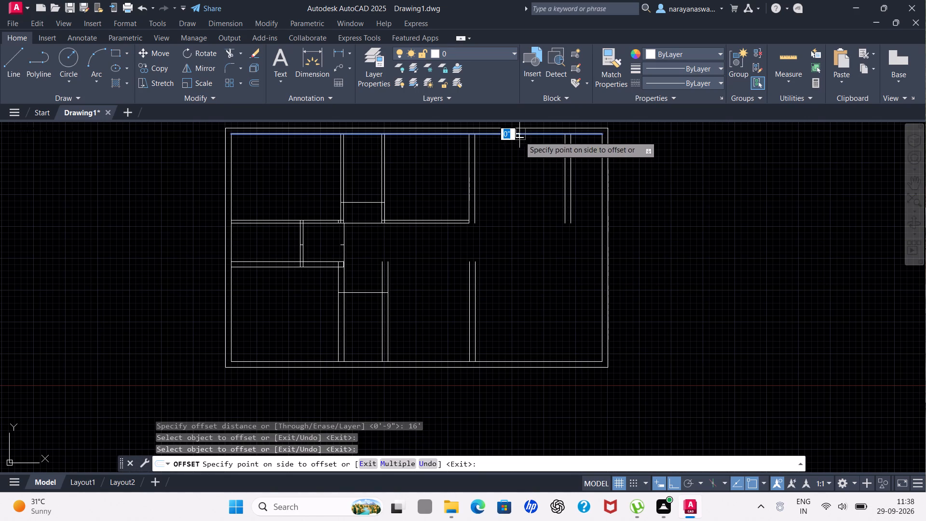
{"action": "left_click", "coordinate": [530, 205]}
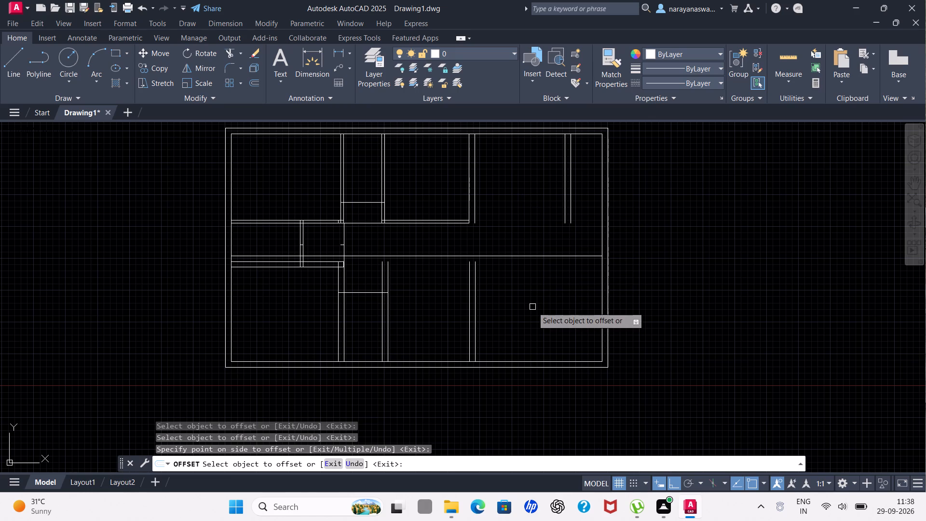
{"action": "key", "text": "Escape"}
Offset the new full-width horizontal line 4.5" downward to form a partition.
{"action": "scroll", "coordinate": [533, 308], "scroll_direction": "down", "scroll_amount": 1}
{"action": "scroll", "coordinate": [533, 308], "scroll_direction": "up", "scroll_amount": 2}
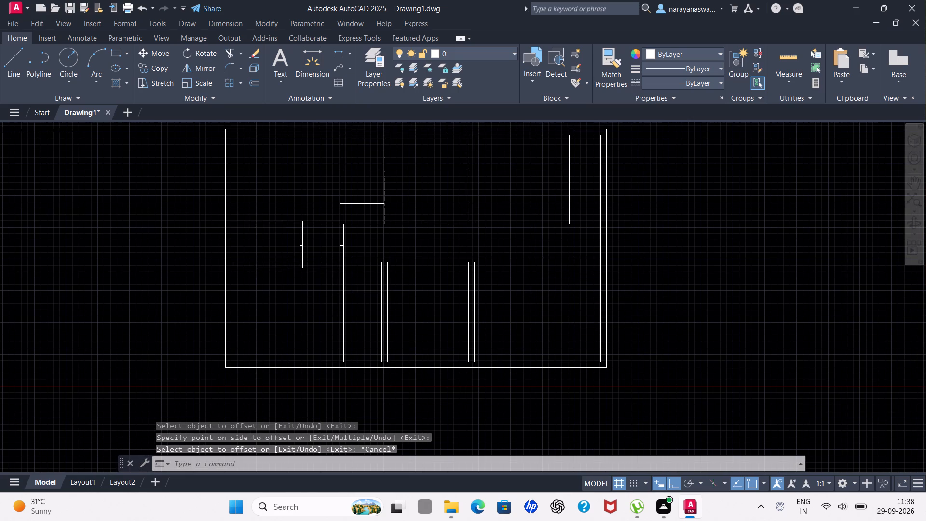
{"action": "key", "text": "o"}
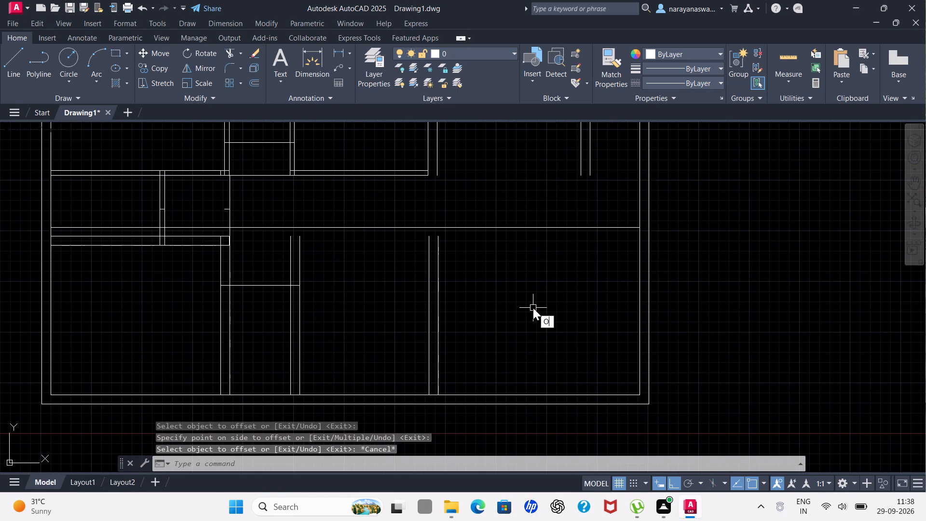
{"action": "key", "text": "f"}
{"action": "left_click", "coordinate": [589, 331]}
{"action": "type", "text": "4.5\""}
{"action": "key", "text": "Return"}
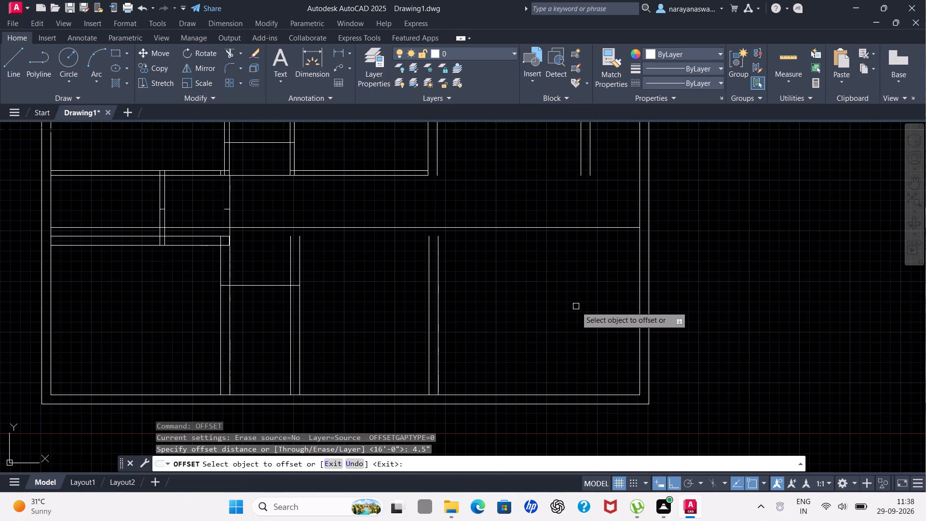
{"action": "left_click", "coordinate": [516, 227]}
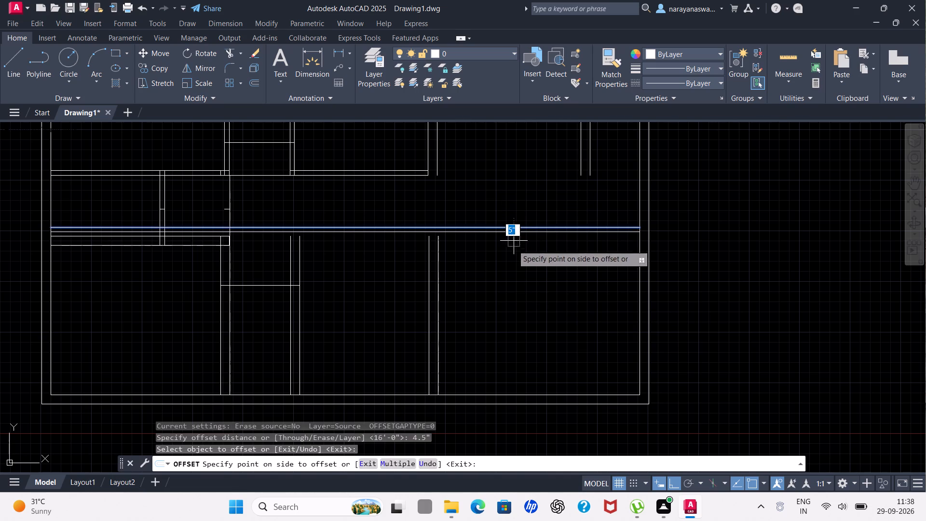
{"action": "left_click", "coordinate": [512, 248]}
{"action": "key", "text": "Escape"}
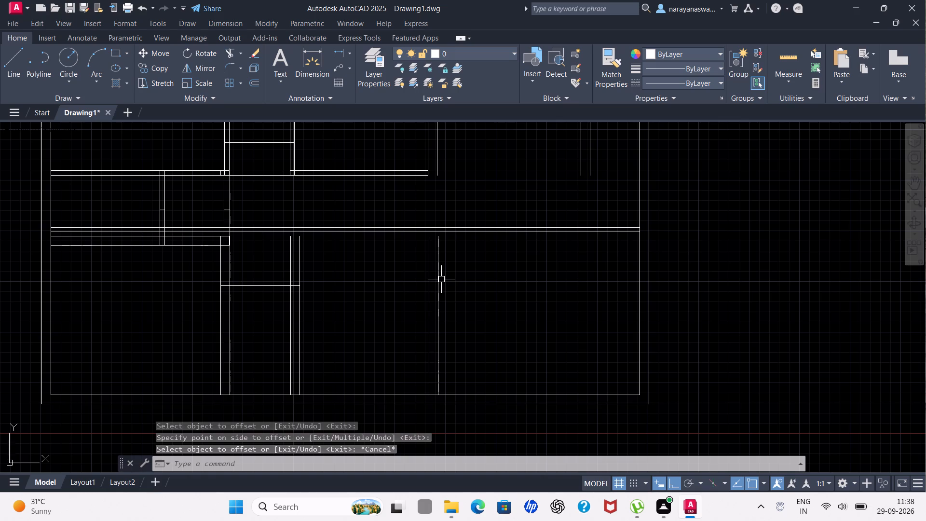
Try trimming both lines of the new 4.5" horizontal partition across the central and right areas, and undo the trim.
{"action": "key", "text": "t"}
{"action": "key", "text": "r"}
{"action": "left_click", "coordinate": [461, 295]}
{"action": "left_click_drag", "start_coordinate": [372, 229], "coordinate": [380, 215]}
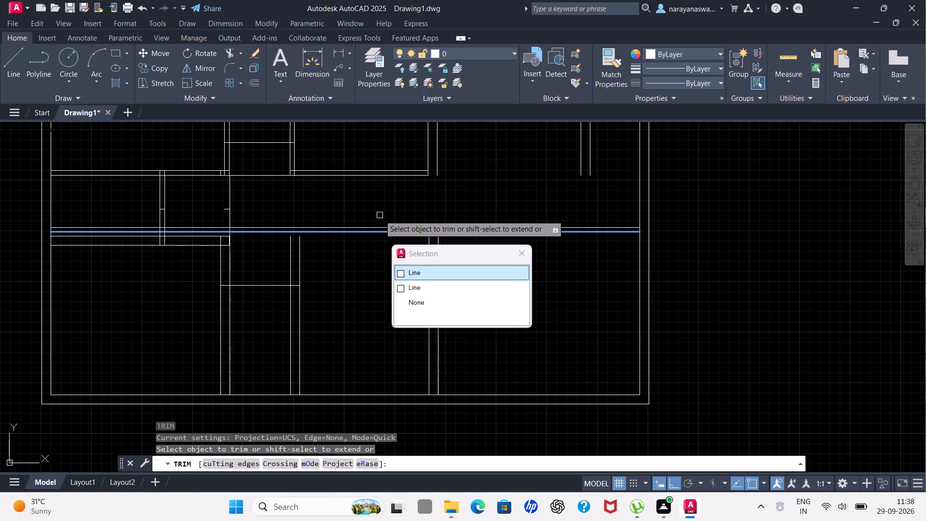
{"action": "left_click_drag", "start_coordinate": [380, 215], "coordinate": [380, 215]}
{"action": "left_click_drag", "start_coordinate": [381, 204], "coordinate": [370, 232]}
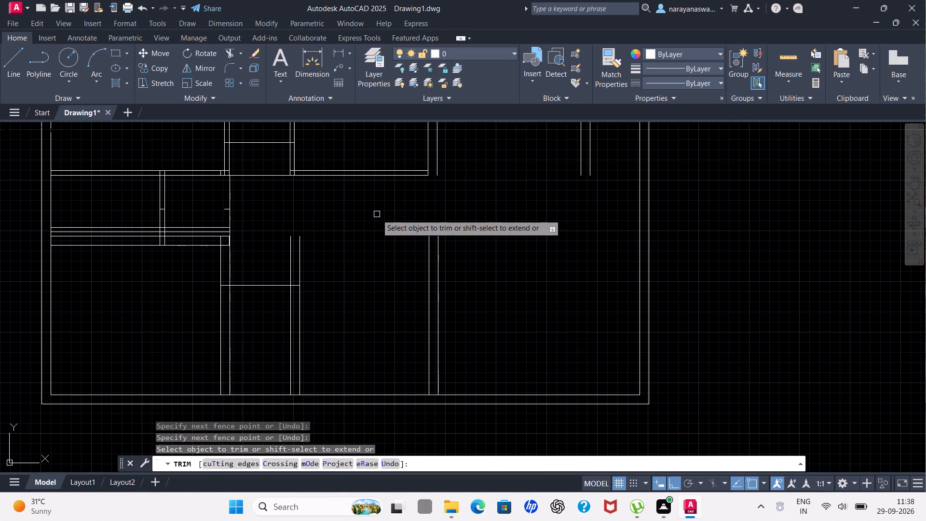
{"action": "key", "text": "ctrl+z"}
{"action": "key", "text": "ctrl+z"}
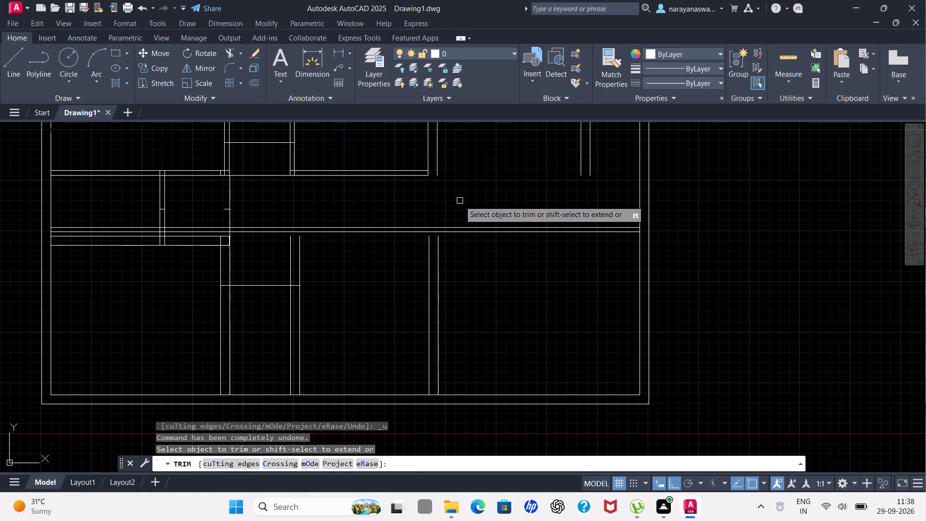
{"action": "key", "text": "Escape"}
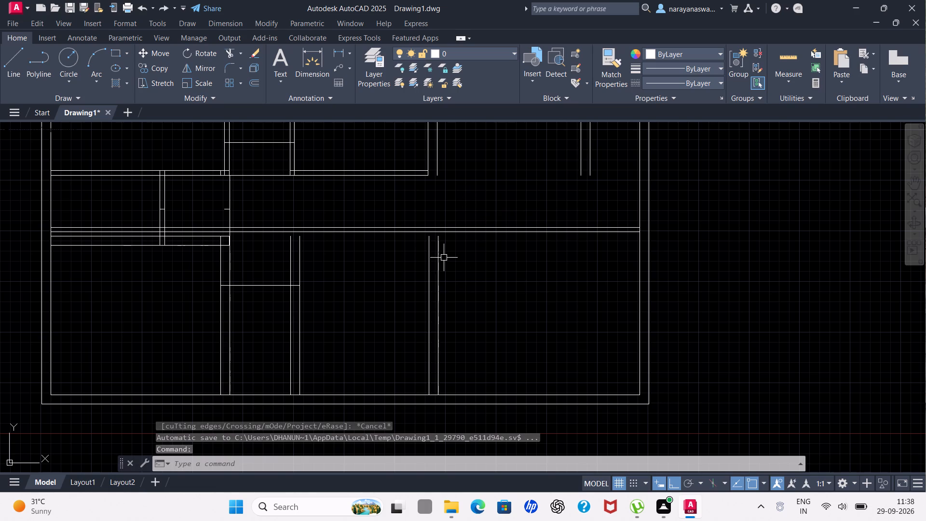
Extend both lines of the rightmost lower vertical wall up through the two lines of the new 4.5" horizontal partition.
{"action": "key", "text": "e"}
{"action": "key", "text": "x"}
{"action": "left_click", "coordinate": [486, 282]}
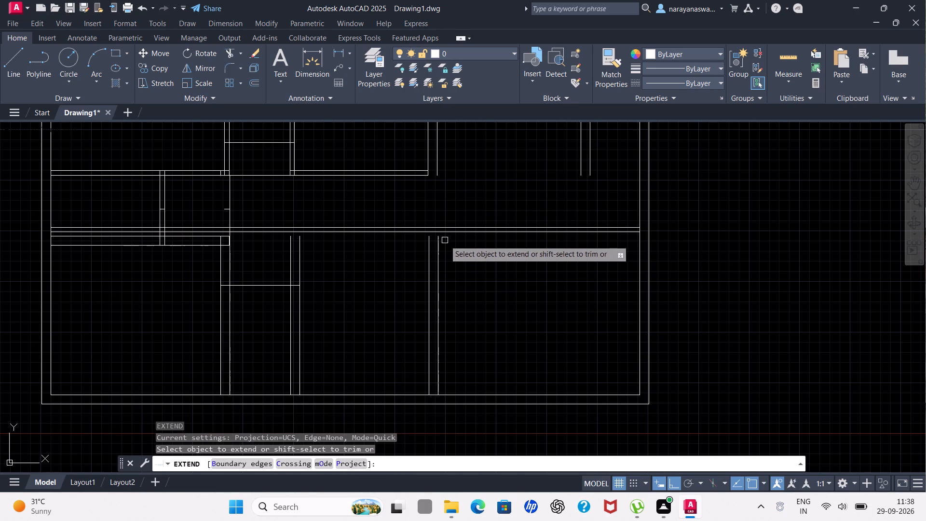
{"action": "left_click", "coordinate": [439, 250]}
{"action": "left_click", "coordinate": [427, 251]}
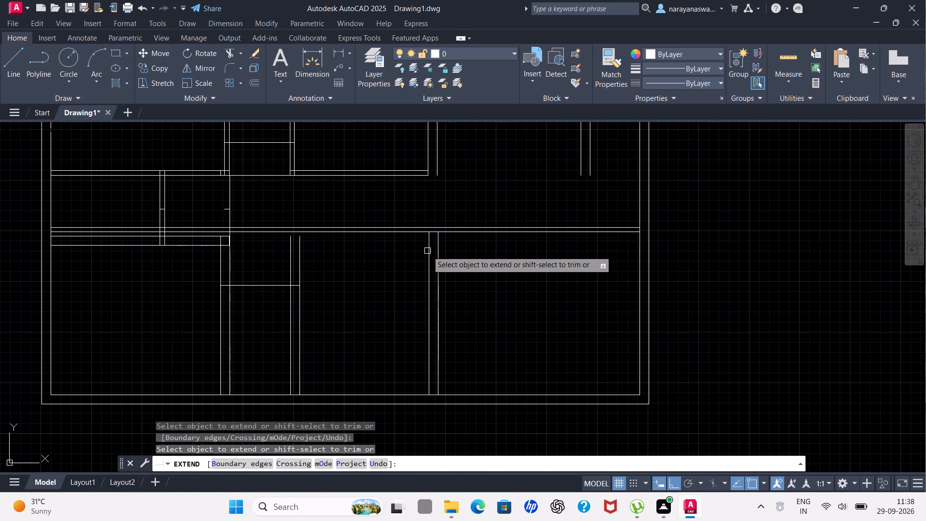
{"action": "left_click", "coordinate": [436, 240]}
{"action": "left_click", "coordinate": [430, 244]}
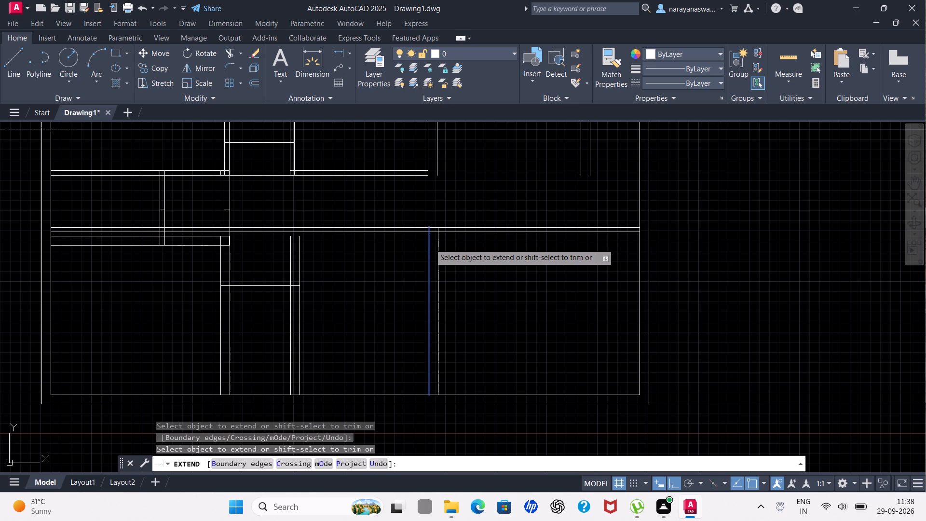
{"action": "key", "text": "Escape"}
Trim both lines of the new horizontal partition across the open central area, up to the rightmost lower vertical wall.
{"action": "scroll", "coordinate": [437, 274], "scroll_direction": "down", "scroll_amount": 1}
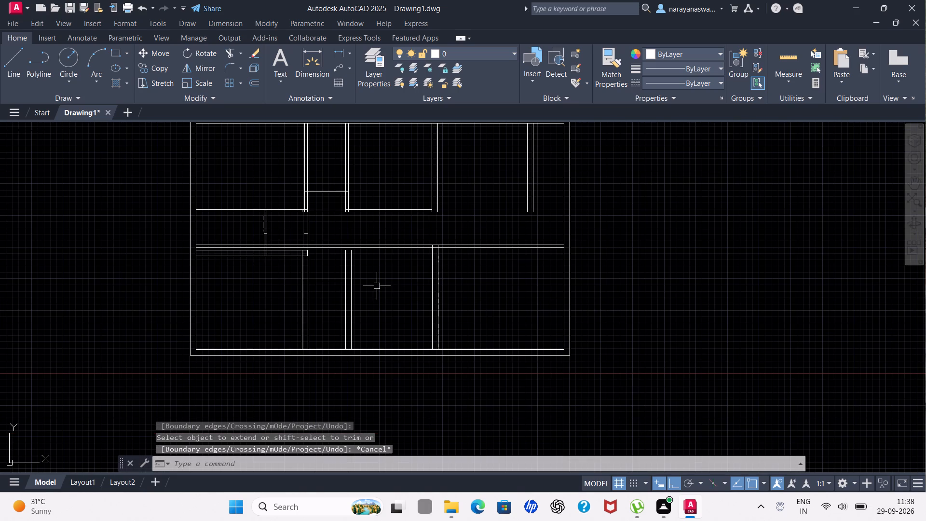
{"action": "type", "text": "TR"}
{"action": "left_click_drag", "start_coordinate": [409, 310], "coordinate": [411, 303]}
{"action": "left_click_drag", "start_coordinate": [399, 287], "coordinate": [416, 242]}
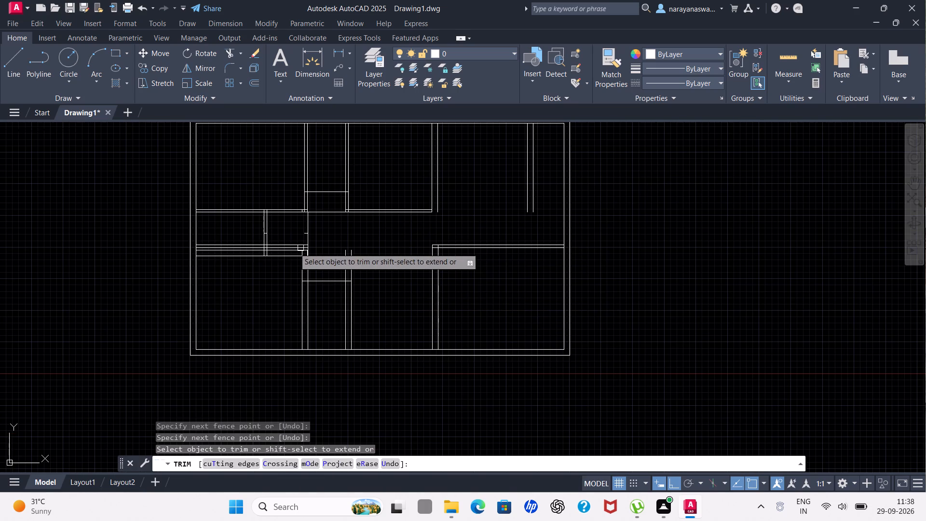
Trim away the remaining segments of the new horizontal partition across the two small rooms on the plan's left side.
{"action": "scroll", "coordinate": [290, 248], "scroll_direction": "up", "scroll_amount": 2}
{"action": "left_click_drag", "start_coordinate": [274, 249], "coordinate": [281, 235]}
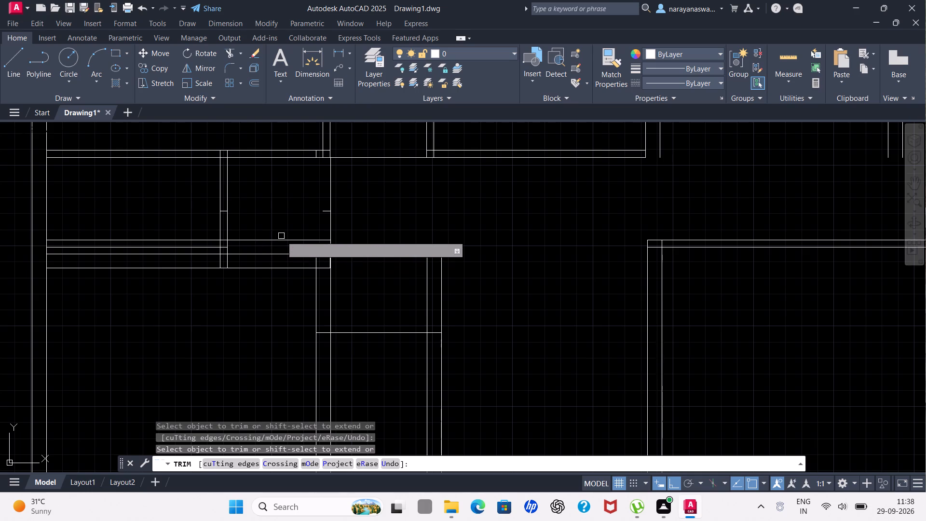
{"action": "left_click_drag", "start_coordinate": [281, 236], "coordinate": [283, 243]}
{"action": "scroll", "coordinate": [181, 245], "scroll_direction": "up", "scroll_amount": 2}
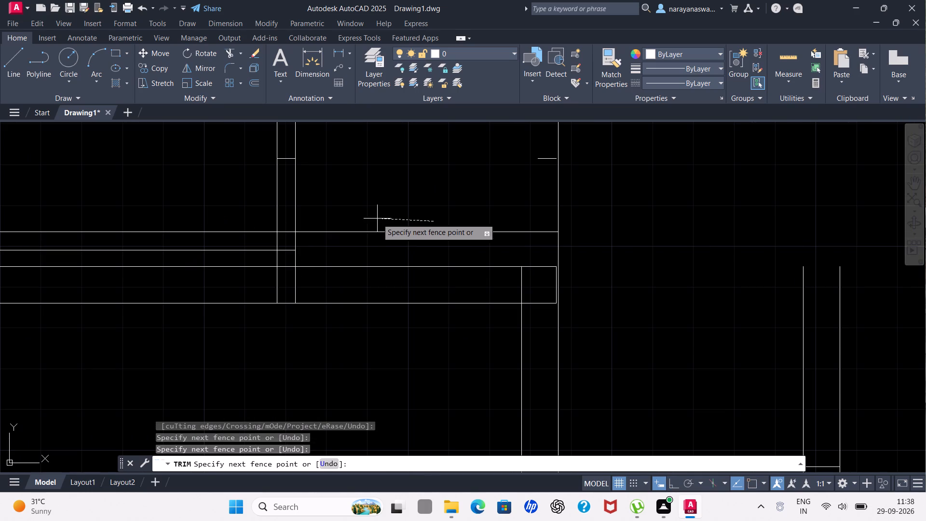
{"action": "left_click", "coordinate": [363, 241]}
{"action": "scroll", "coordinate": [378, 203], "scroll_direction": "down", "scroll_amount": 1}
{"action": "scroll", "coordinate": [295, 239], "scroll_direction": "up", "scroll_amount": 3}
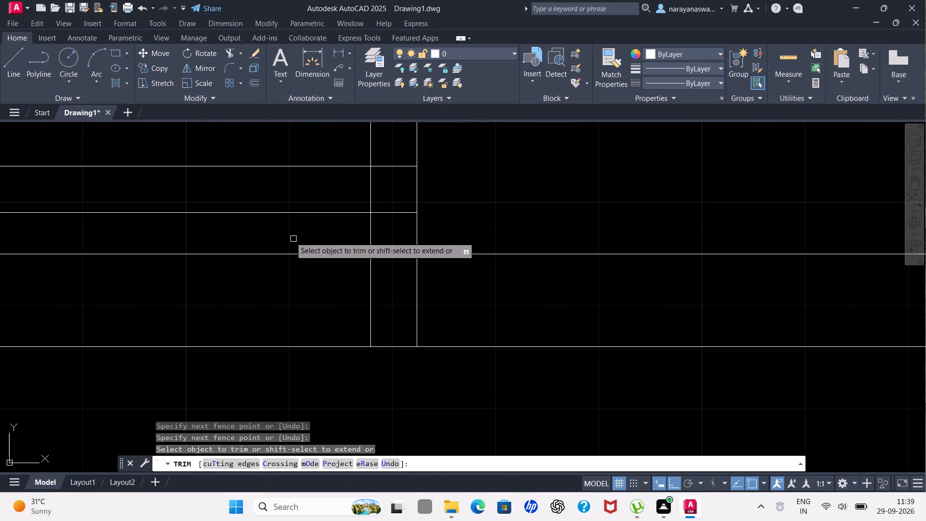
{"action": "left_click_drag", "start_coordinate": [278, 229], "coordinate": [293, 165]}
{"action": "scroll", "coordinate": [291, 165], "scroll_direction": "down", "scroll_amount": 5}
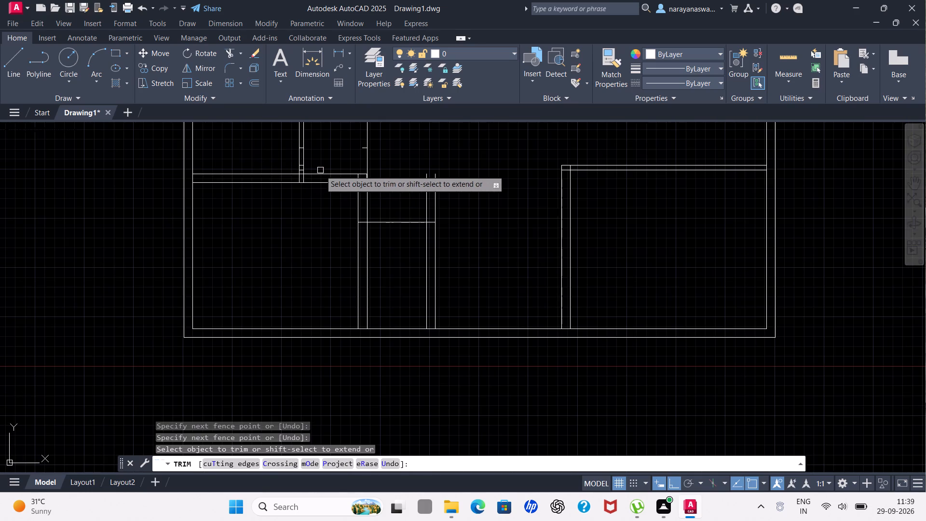
{"action": "scroll", "coordinate": [315, 174], "scroll_direction": "up", "scroll_amount": 3}
{"action": "scroll", "coordinate": [312, 176], "scroll_direction": "down", "scroll_amount": 3}
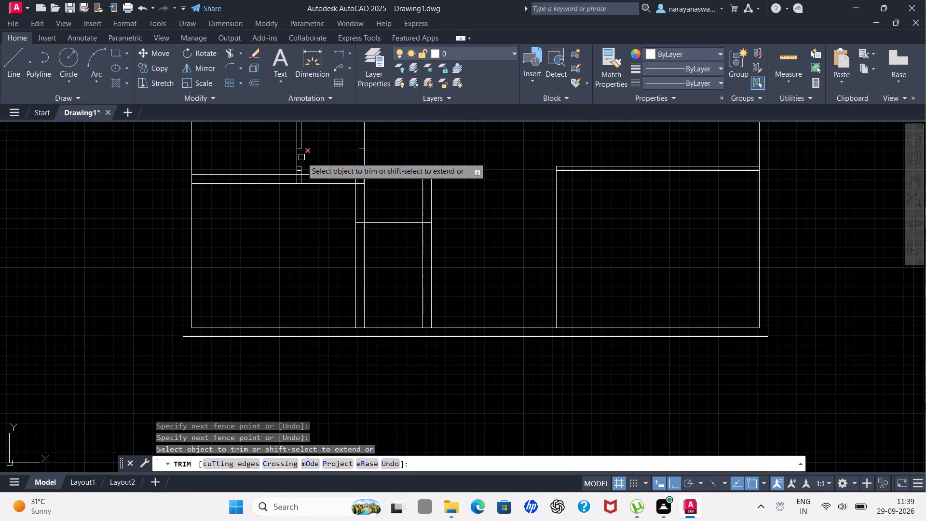
{"action": "scroll", "coordinate": [298, 165], "scroll_direction": "down", "scroll_amount": 1}
{"action": "scroll", "coordinate": [292, 163], "scroll_direction": "up", "scroll_amount": 3}
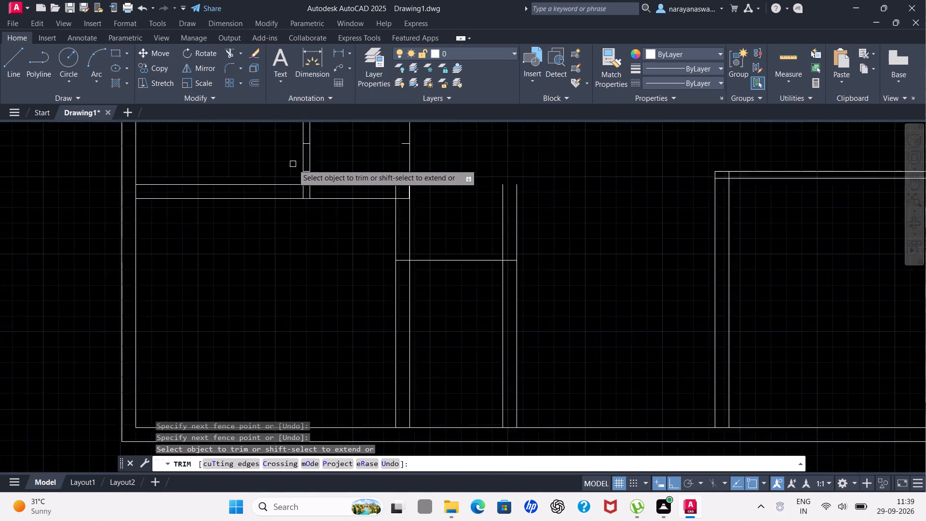
{"action": "scroll", "coordinate": [301, 164], "scroll_direction": "up", "scroll_amount": 2}
{"action": "scroll", "coordinate": [301, 164], "scroll_direction": "down", "scroll_amount": 3}
{"action": "scroll", "coordinate": [365, 152], "scroll_direction": "down", "scroll_amount": 4}
{"action": "scroll", "coordinate": [472, 188], "scroll_direction": "down", "scroll_amount": 1}
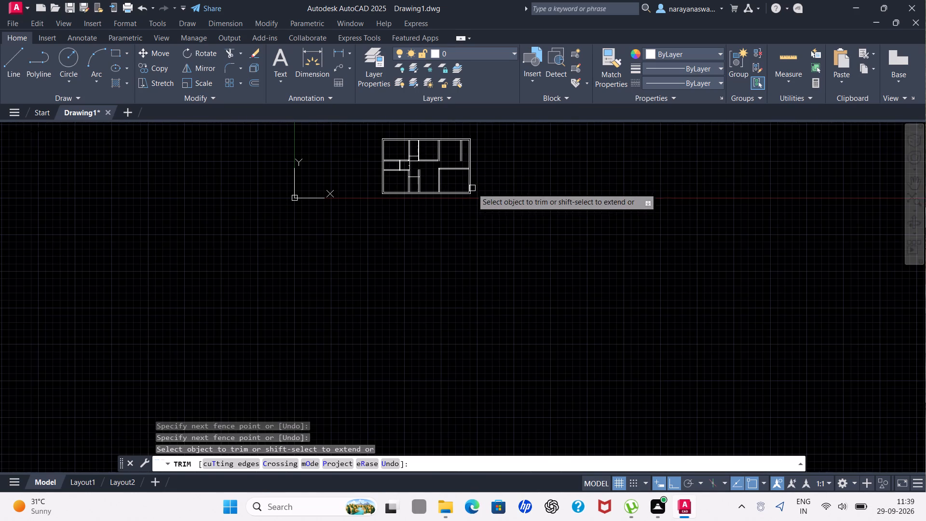
{"action": "key", "text": "Escape"}
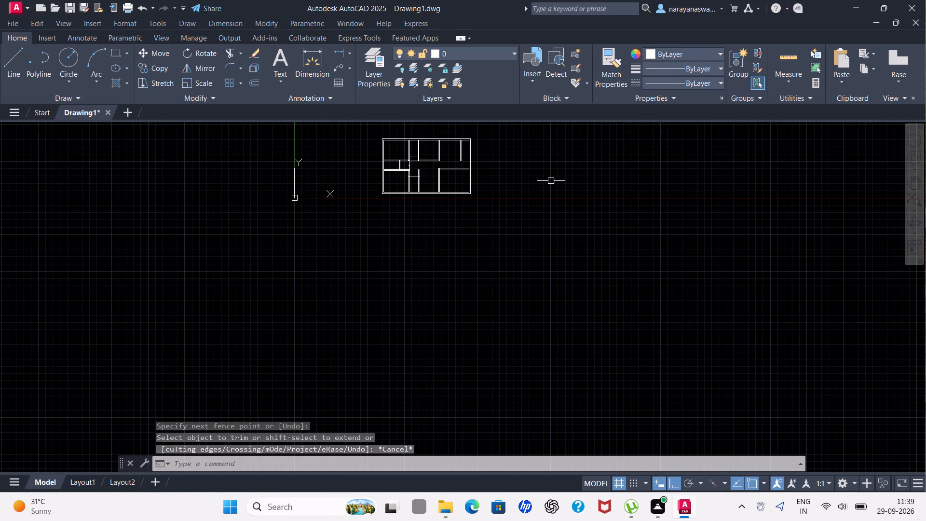
Draw a vertical line from the lower end of the upper-right wall's left line to the partition's lower line.
{"action": "scroll", "coordinate": [551, 181], "scroll_direction": "down", "scroll_amount": 1}
{"action": "scroll", "coordinate": [481, 165], "scroll_direction": "up", "scroll_amount": 1}
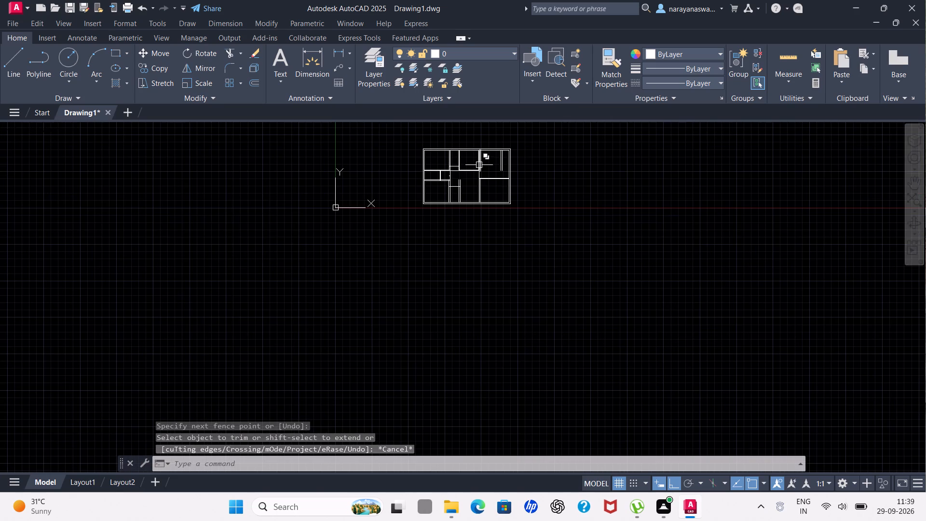
{"action": "scroll", "coordinate": [556, 169], "scroll_direction": "up", "scroll_amount": 2}
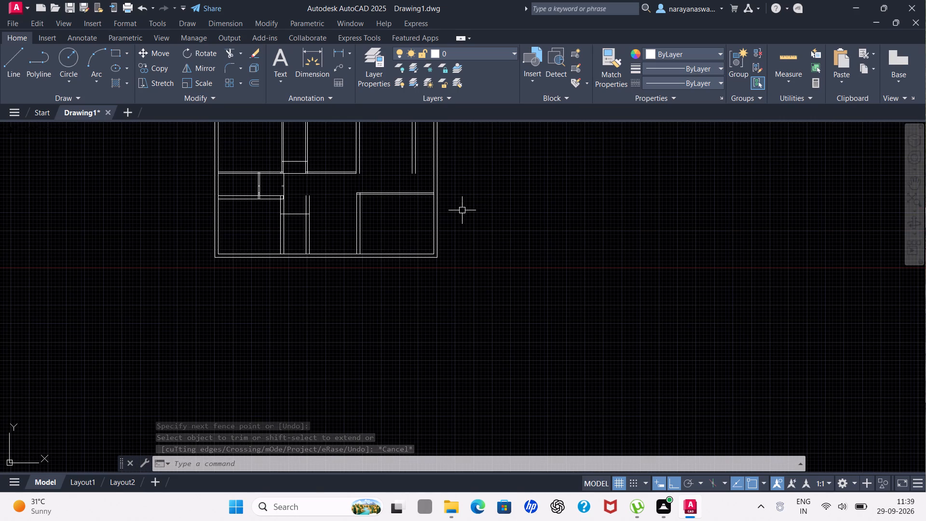
{"action": "scroll", "coordinate": [444, 213], "scroll_direction": "down", "scroll_amount": 2}
{"action": "scroll", "coordinate": [438, 189], "scroll_direction": "up", "scroll_amount": 2}
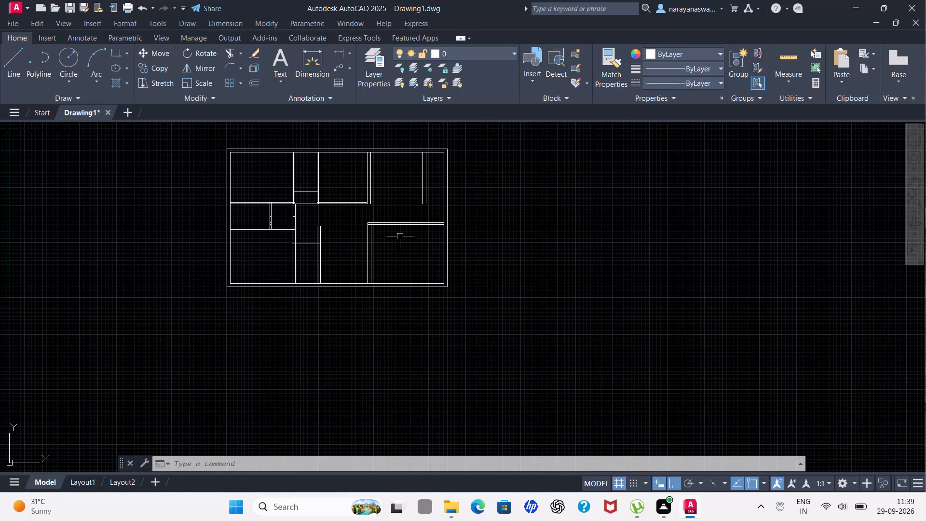
{"action": "scroll", "coordinate": [332, 232], "scroll_direction": "up", "scroll_amount": 2}
{"action": "scroll", "coordinate": [335, 228], "scroll_direction": "down", "scroll_amount": 2}
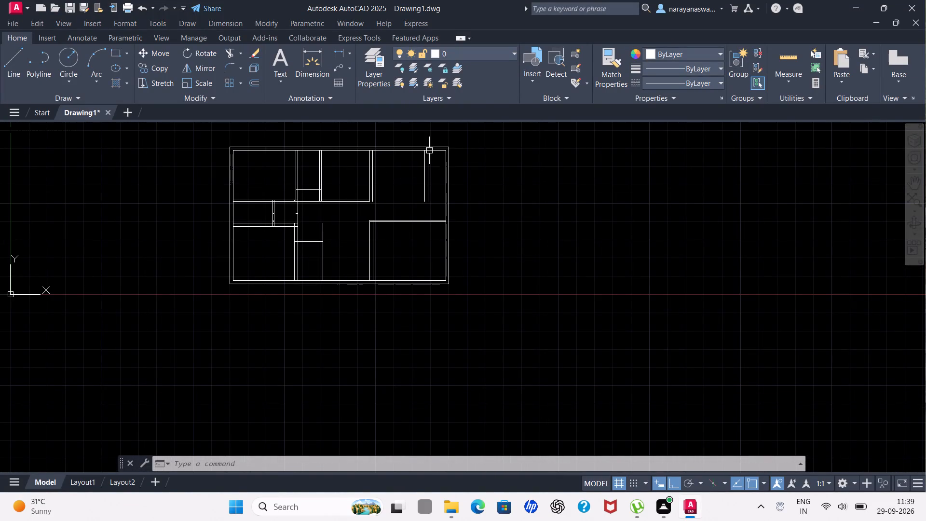
{"action": "left_click", "coordinate": [7, 69]}
{"action": "scroll", "coordinate": [395, 189], "scroll_direction": "up", "scroll_amount": 2}
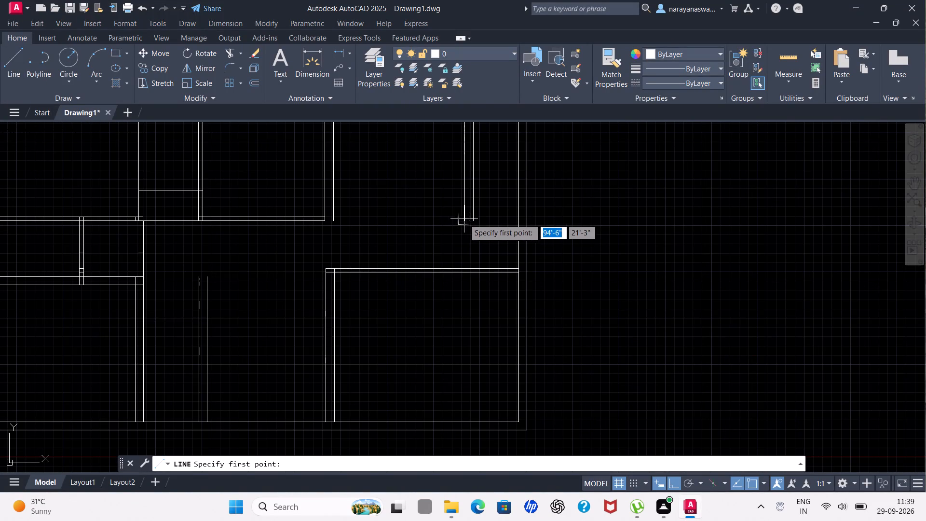
{"action": "left_click", "coordinate": [465, 219]}
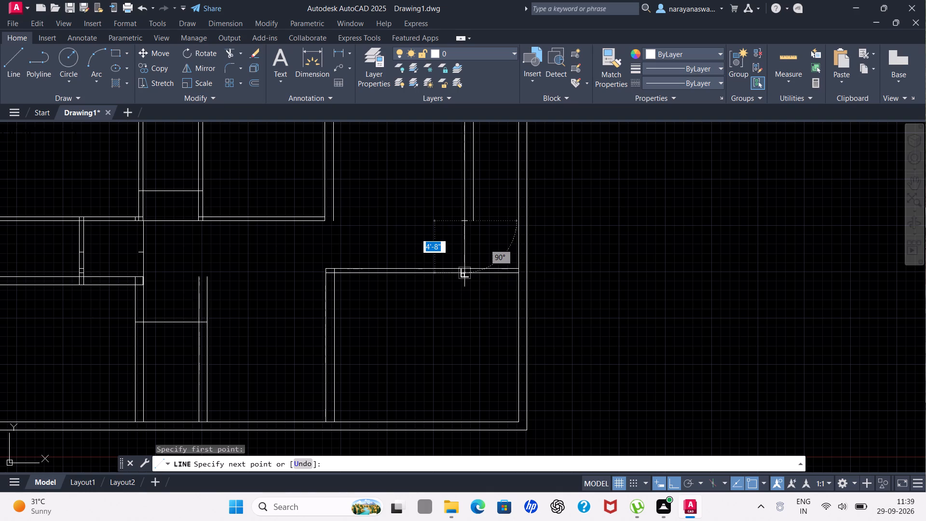
{"action": "left_click", "coordinate": [464, 274]}
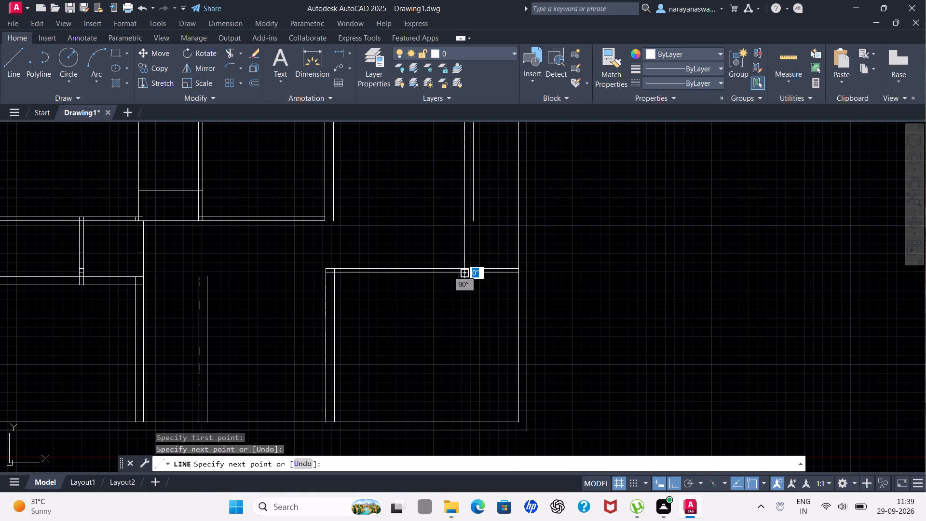
{"action": "key", "text": "Escape"}
Draw a matching vertical line from the lower end of the same wall's right line to the partition's lower line.
{"action": "left_click_drag", "start_coordinate": [10, 54], "coordinate": [28, 54]}
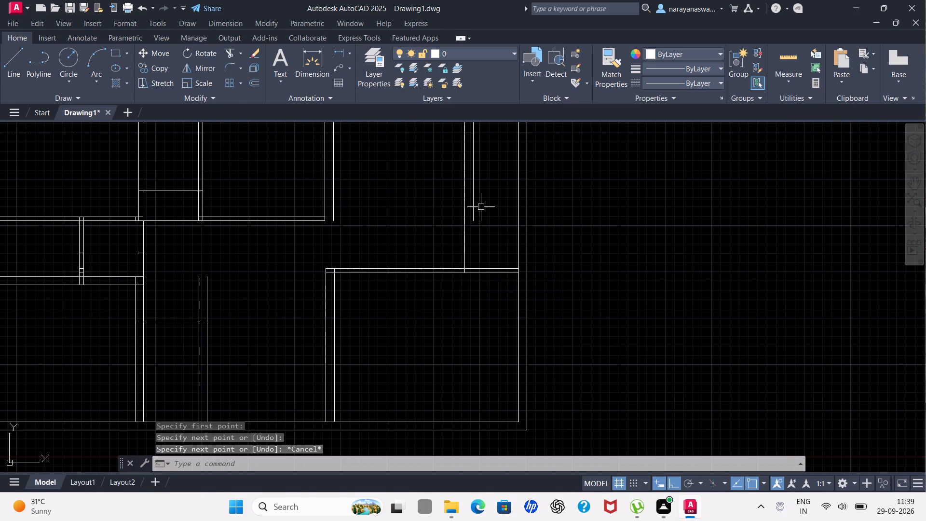
{"action": "key", "text": "space"}
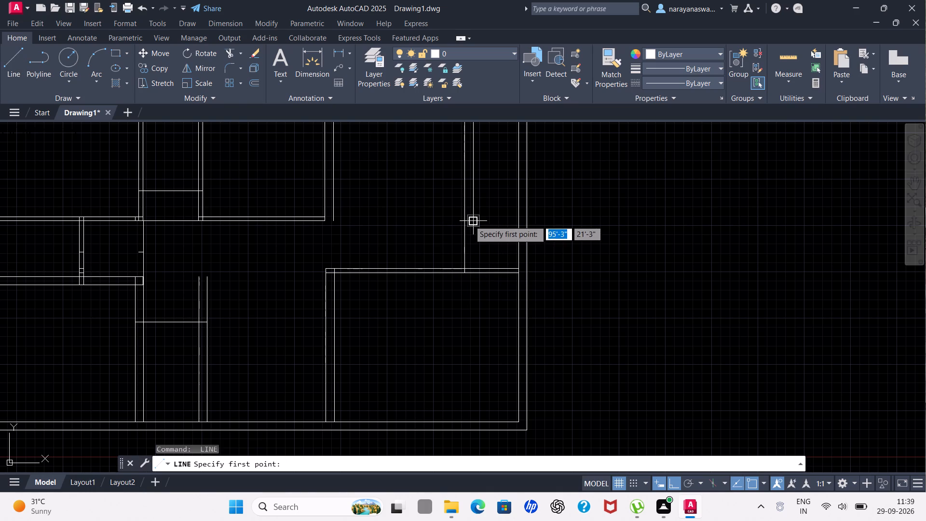
{"action": "left_click_drag", "start_coordinate": [469, 220], "coordinate": [471, 224]}
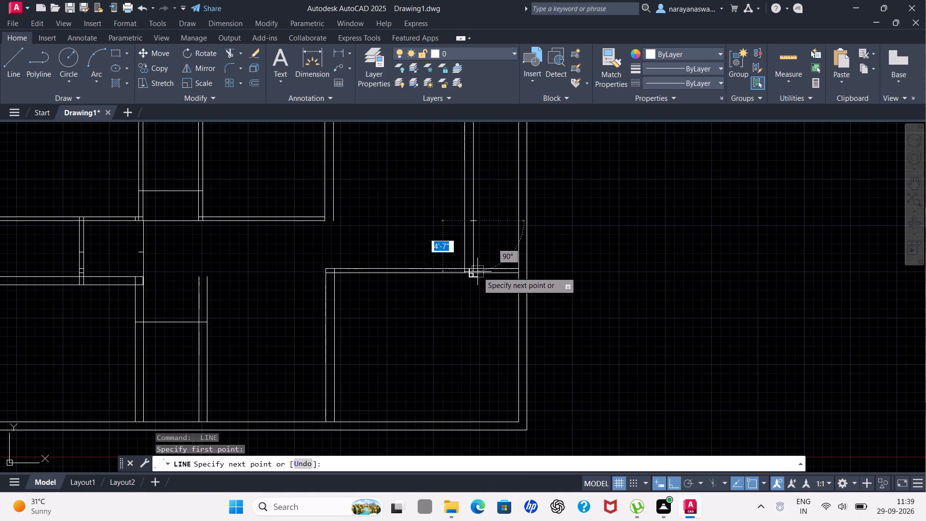
{"action": "left_click", "coordinate": [477, 272]}
{"action": "key", "text": "space"}
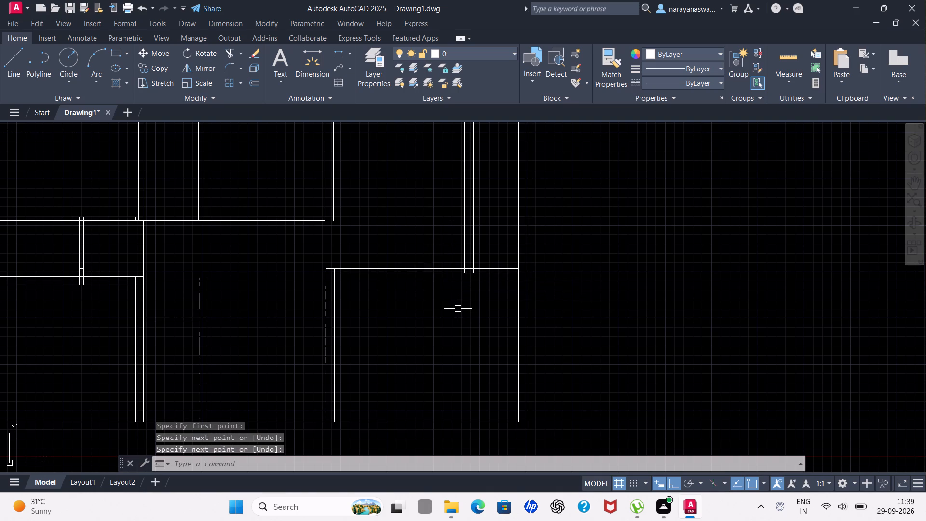
Offset the right line of the rightmost lower vertical wall 12'2" to the right, inside the lower-right room.
{"action": "scroll", "coordinate": [452, 313], "scroll_direction": "down", "scroll_amount": 1}
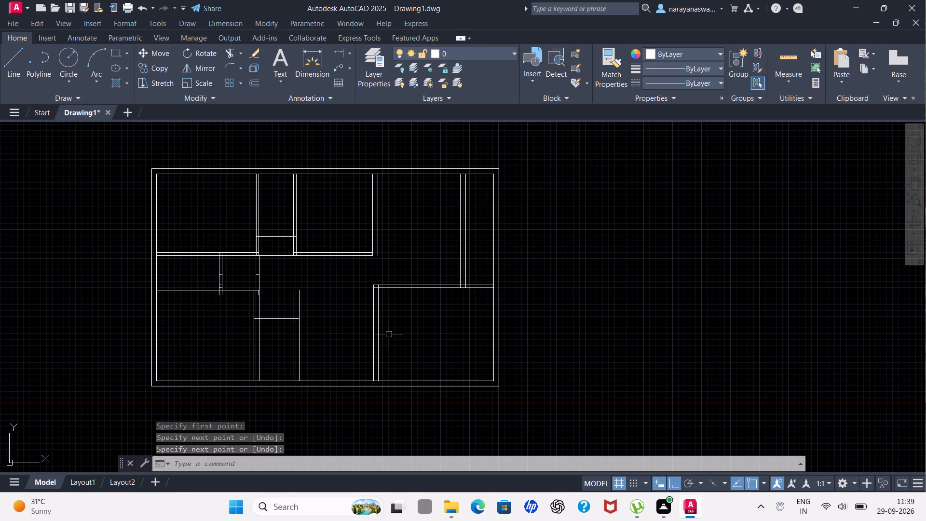
{"action": "scroll", "coordinate": [379, 363], "scroll_direction": "down", "scroll_amount": 1}
{"action": "scroll", "coordinate": [383, 366], "scroll_direction": "up", "scroll_amount": 2}
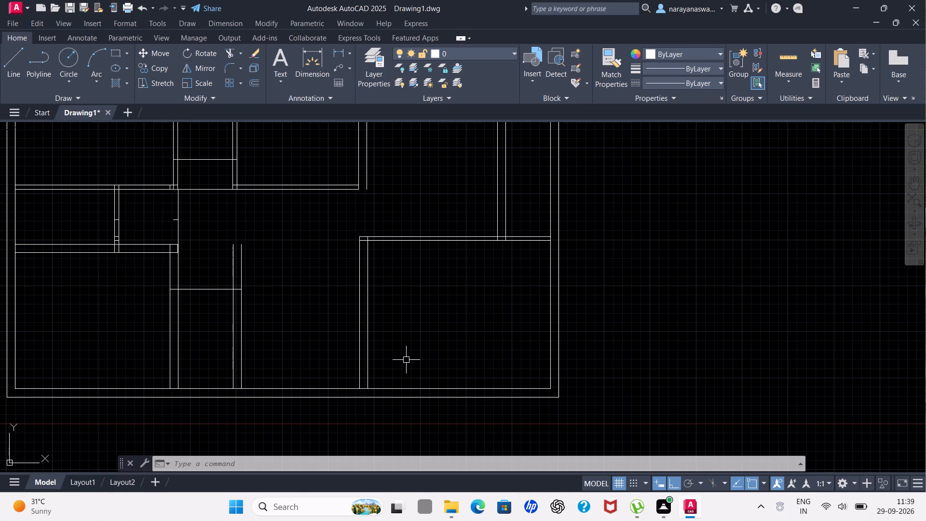
{"action": "type", "text": "OFF"}
{"action": "key", "text": "Return"}
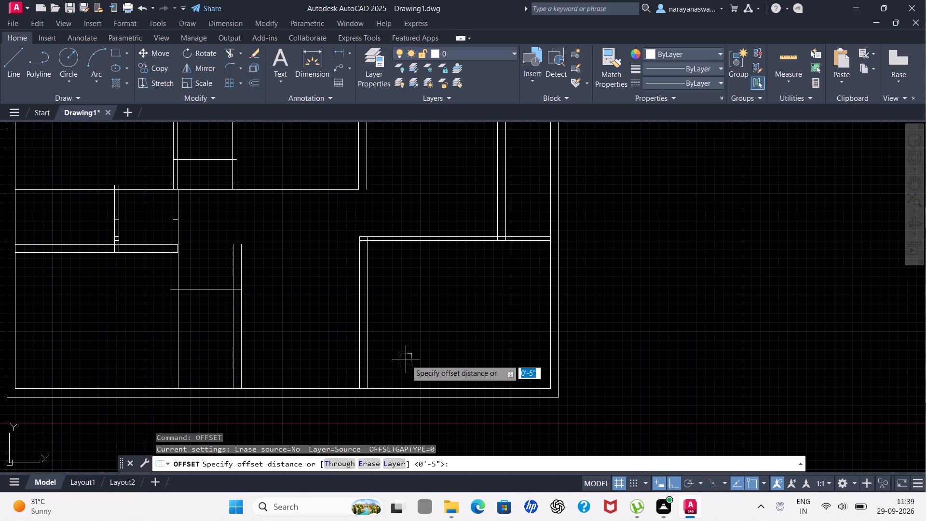
{"action": "type", "text": "12"}
{"action": "type", "text": "'2"}
{"action": "key", "text": "shift+quotedbl"}
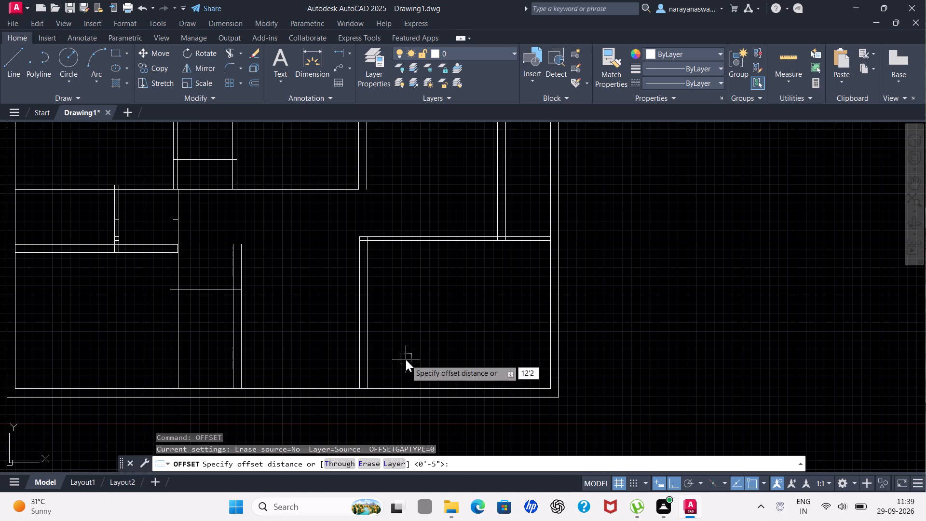
{"action": "key", "text": "Return"}
{"action": "left_click", "coordinate": [366, 303]}
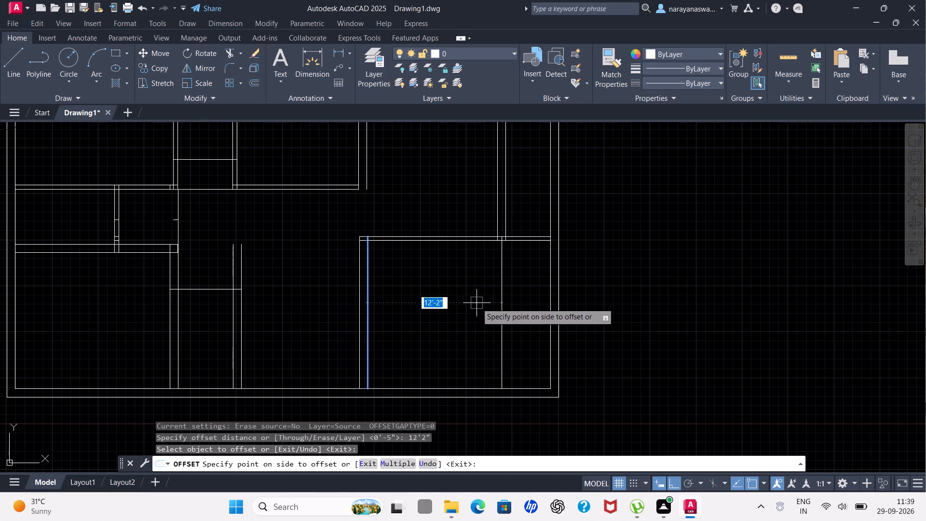
{"action": "left_click", "coordinate": [480, 303]}
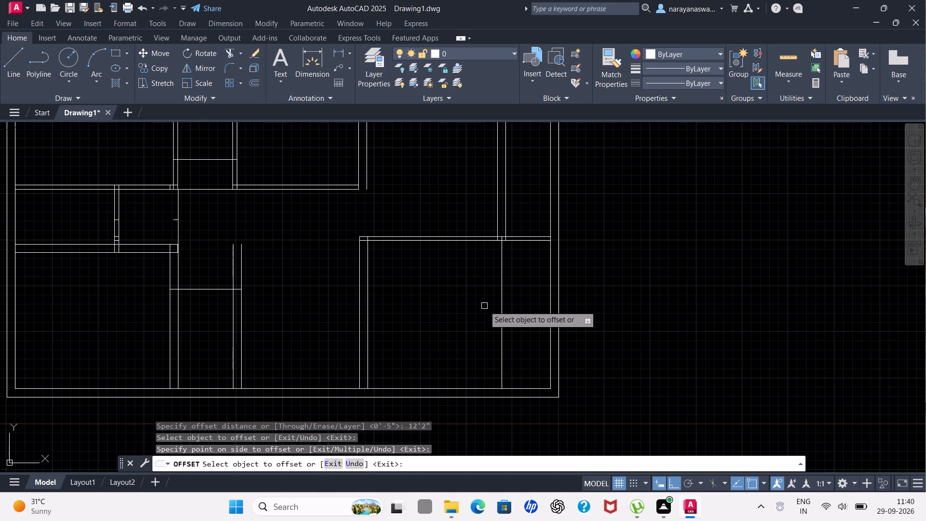
{"action": "scroll", "coordinate": [484, 306], "scroll_direction": "down", "scroll_amount": 2}
{"action": "scroll", "coordinate": [463, 273], "scroll_direction": "up", "scroll_amount": 1}
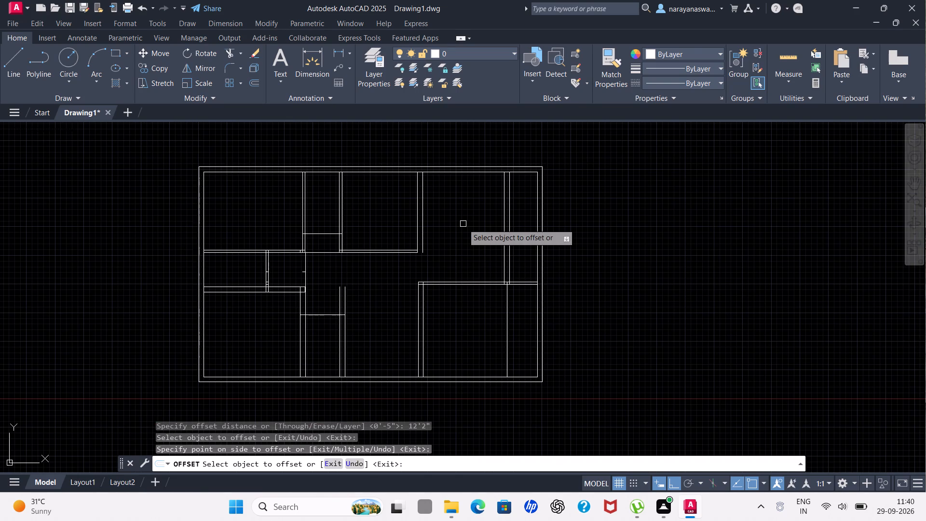
{"action": "key", "text": "Escape"}
Measure the inside width and height of the upper-right room between its vertical walls.
{"action": "left_click", "coordinate": [794, 62]}
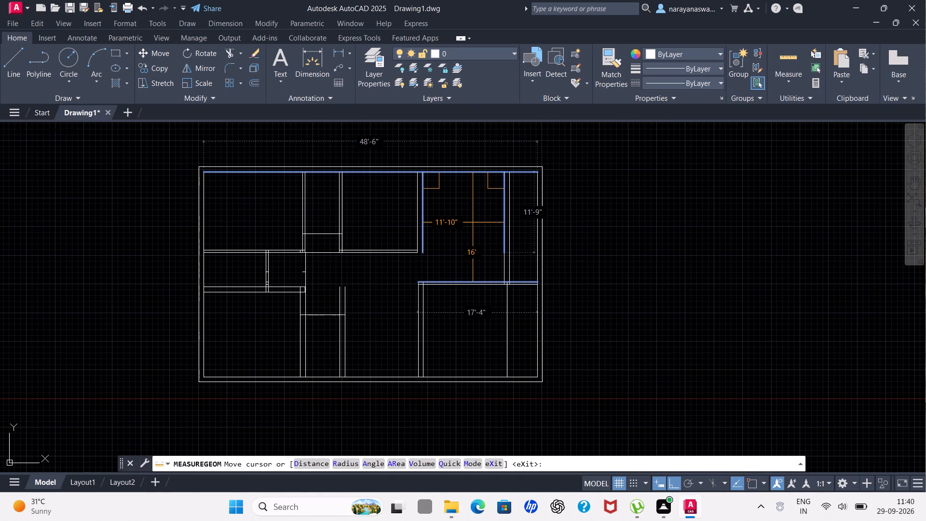
{"action": "key", "text": "Escape"}
{"action": "scroll", "coordinate": [503, 319], "scroll_direction": "up", "scroll_amount": 1}
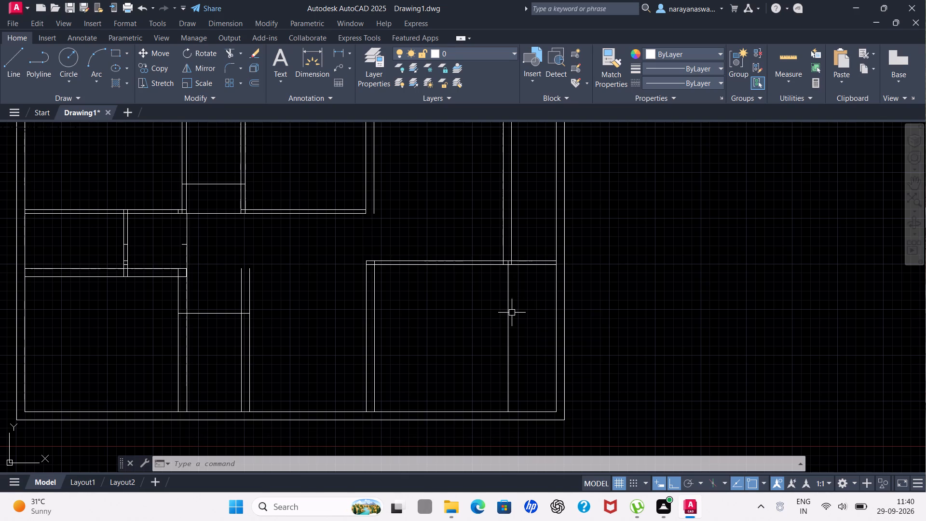
Erase the offset vertical line inside the lower-right room.
{"action": "key", "text": "Escape"}
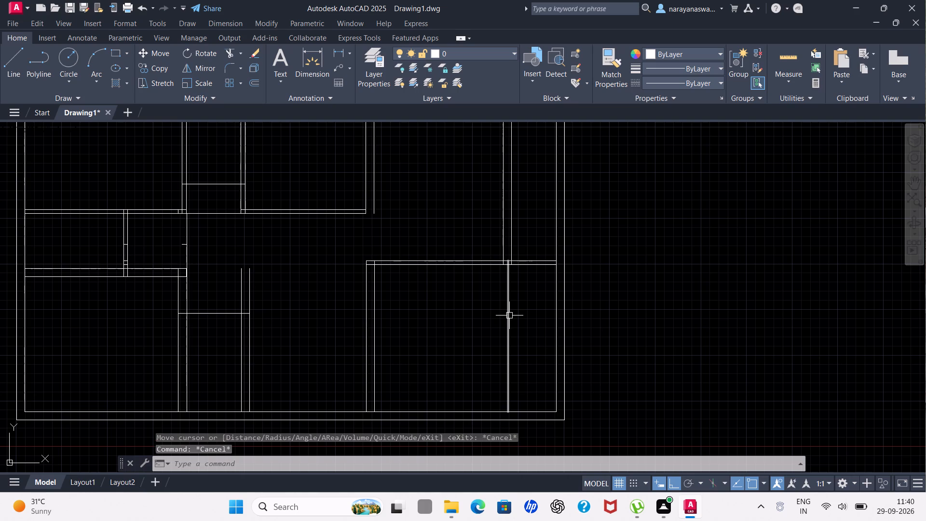
{"action": "left_click", "coordinate": [509, 315]}
{"action": "key", "text": "Delete"}
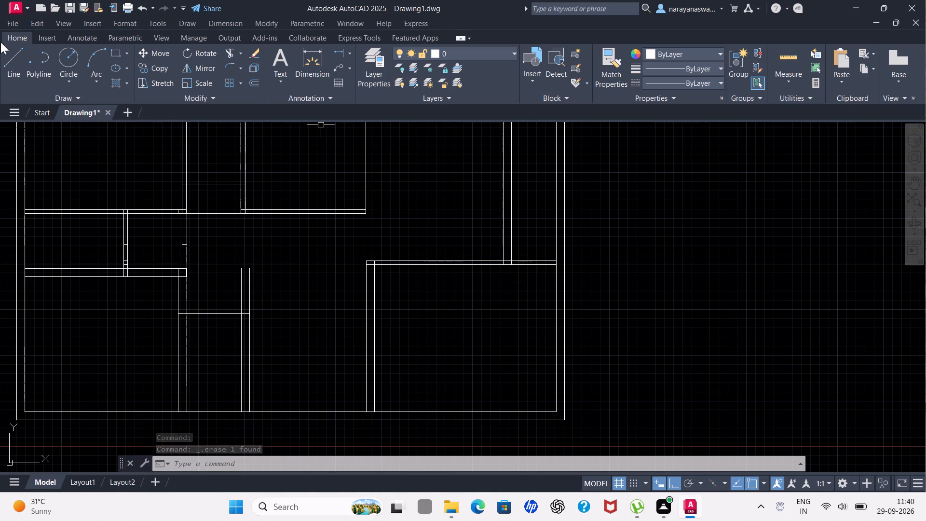
Draw two vertical lines continuing both lines of the upper-right wall from the partition's lower line to the bottom wall's inner line.
{"action": "left_click", "coordinate": [17, 57]}
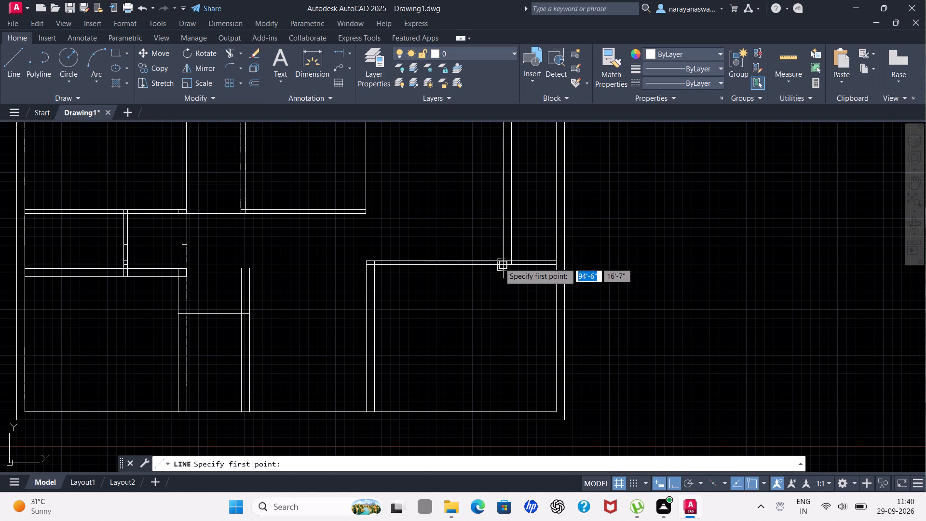
{"action": "left_click", "coordinate": [499, 262]}
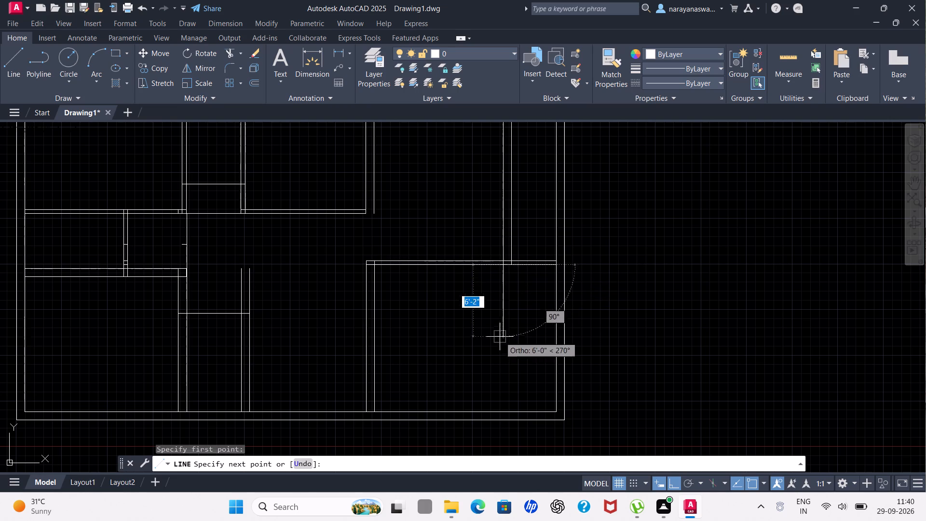
{"action": "left_click", "coordinate": [500, 409]}
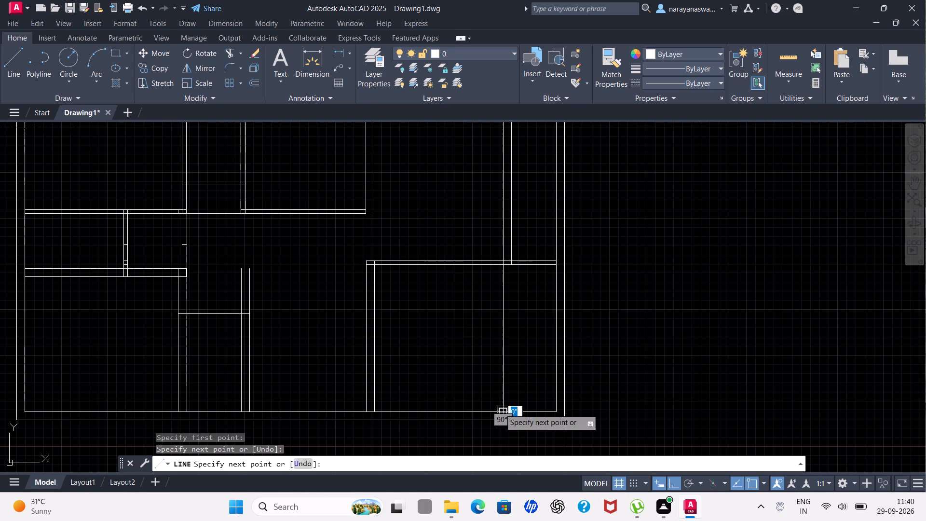
{"action": "key", "text": "Escape"}
{"action": "key", "text": "space"}
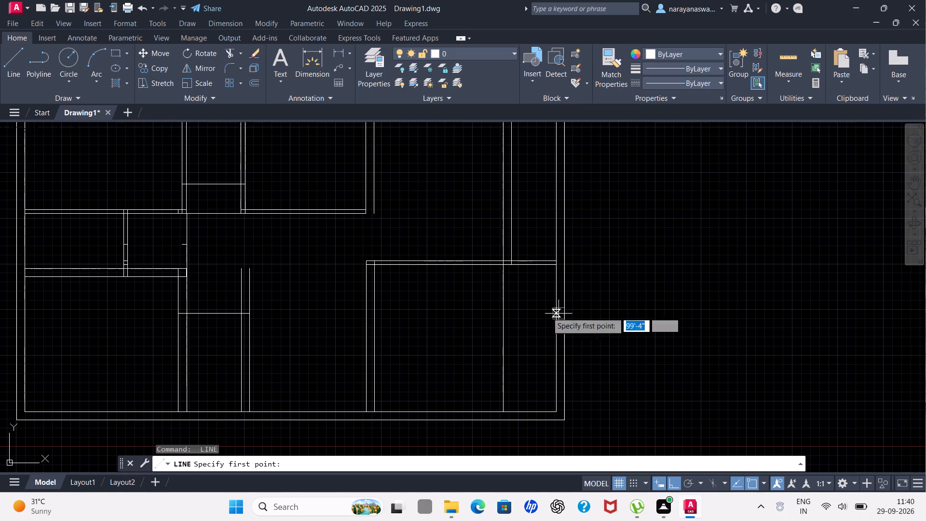
{"action": "left_click_drag", "start_coordinate": [512, 269], "coordinate": [513, 279]}
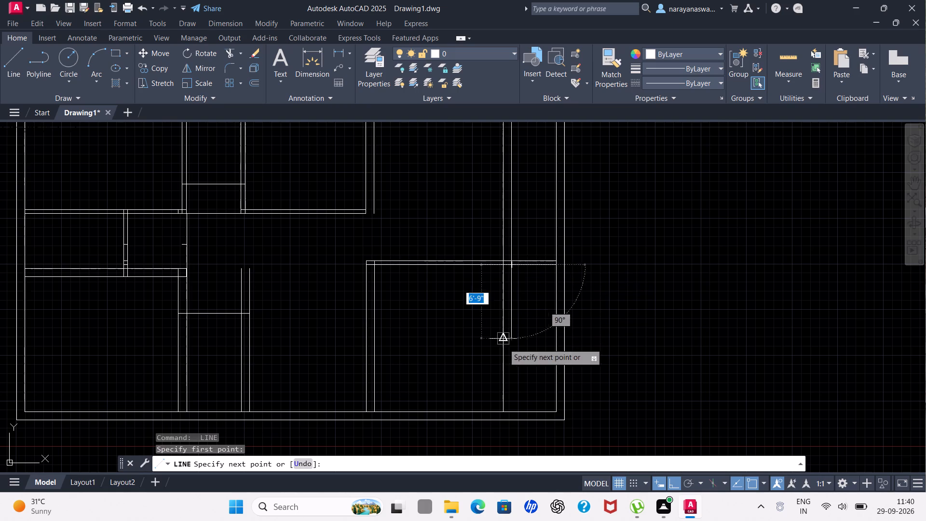
{"action": "left_click", "coordinate": [515, 411]}
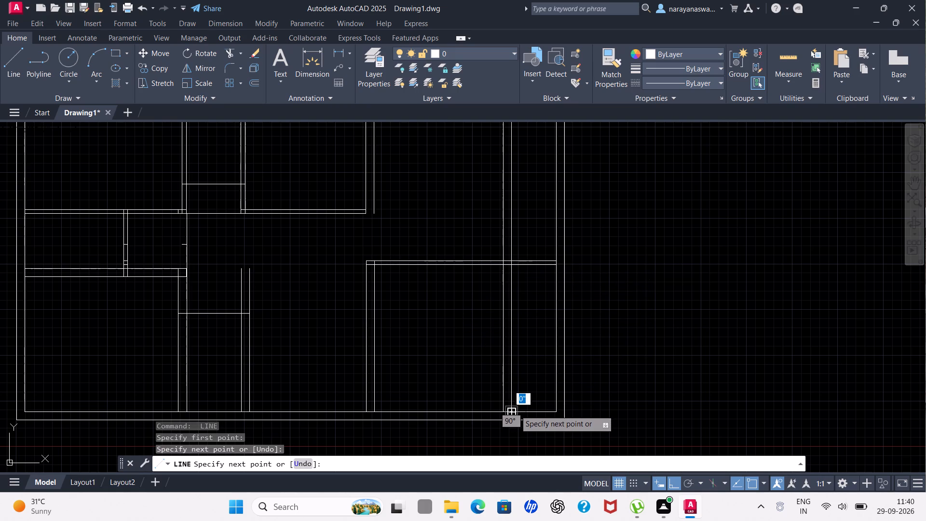
{"action": "key", "text": "Escape"}
Trim away the outermost right wall's two lines and the partition lines extending past the continued 9" vertical wall.
{"action": "scroll", "coordinate": [543, 328], "scroll_direction": "down", "scroll_amount": 2}
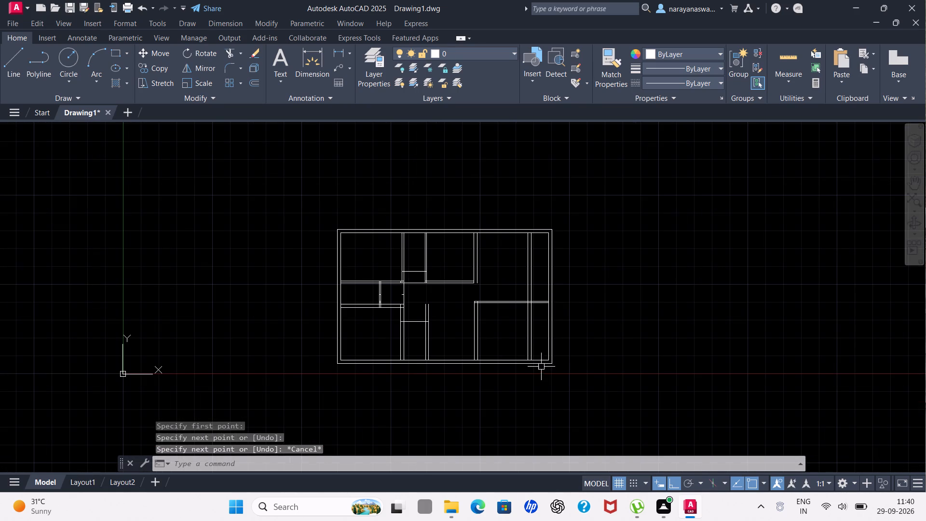
{"action": "scroll", "coordinate": [532, 356], "scroll_direction": "down", "scroll_amount": 1}
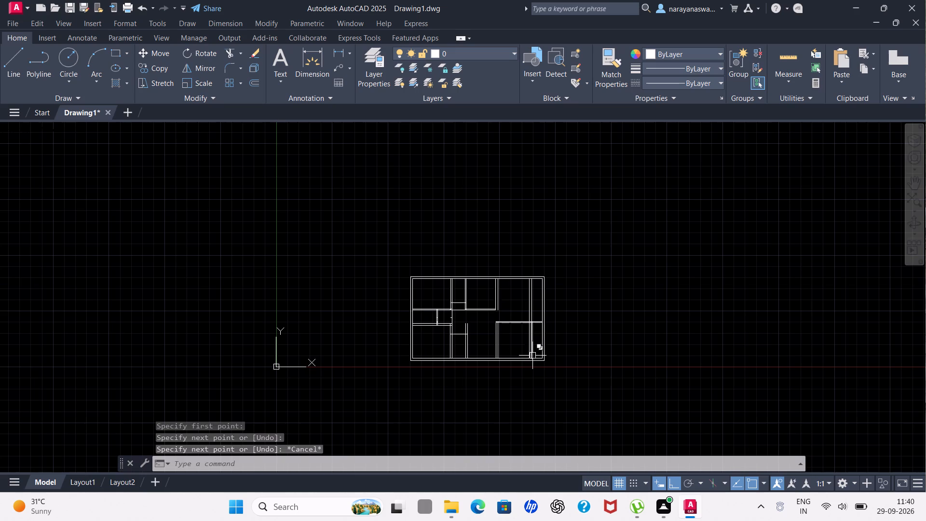
{"action": "scroll", "coordinate": [537, 377], "scroll_direction": "up", "scroll_amount": 1}
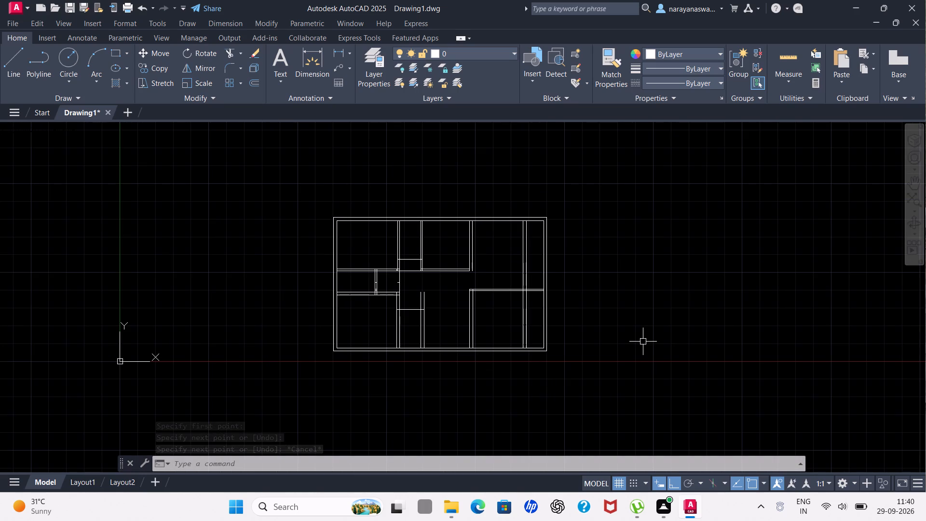
{"action": "type", "text": "TR"}
{"action": "left_click", "coordinate": [683, 385]}
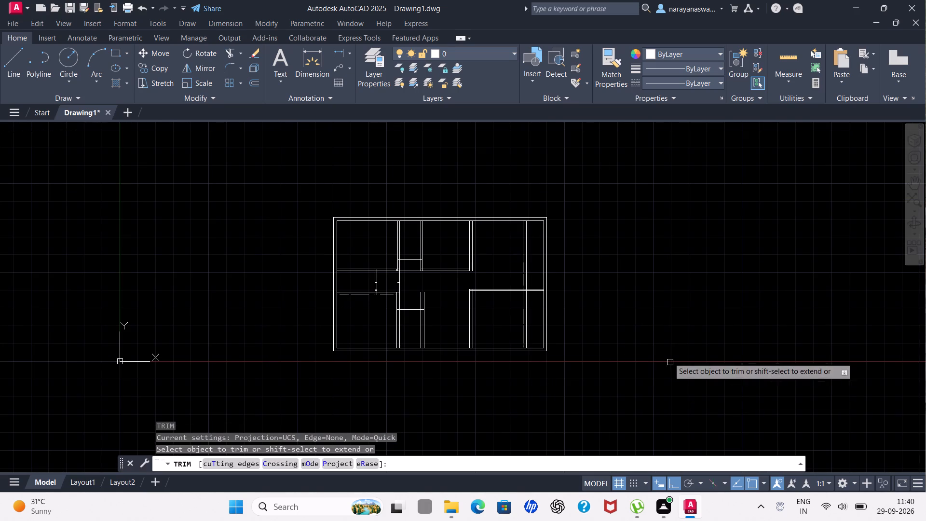
{"action": "scroll", "coordinate": [534, 288], "scroll_direction": "up", "scroll_amount": 2}
{"action": "left_click_drag", "start_coordinate": [606, 168], "coordinate": [569, 205]}
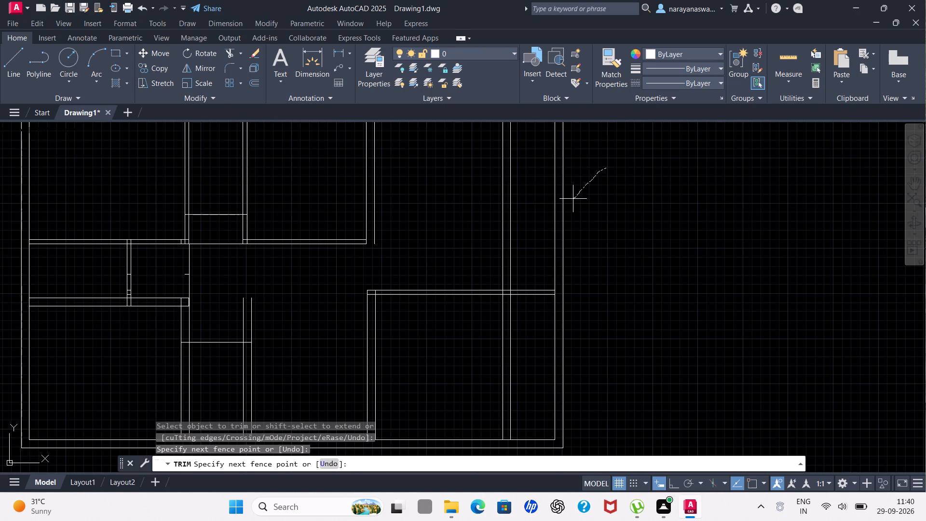
{"action": "left_click_drag", "start_coordinate": [569, 205], "coordinate": [571, 334]}
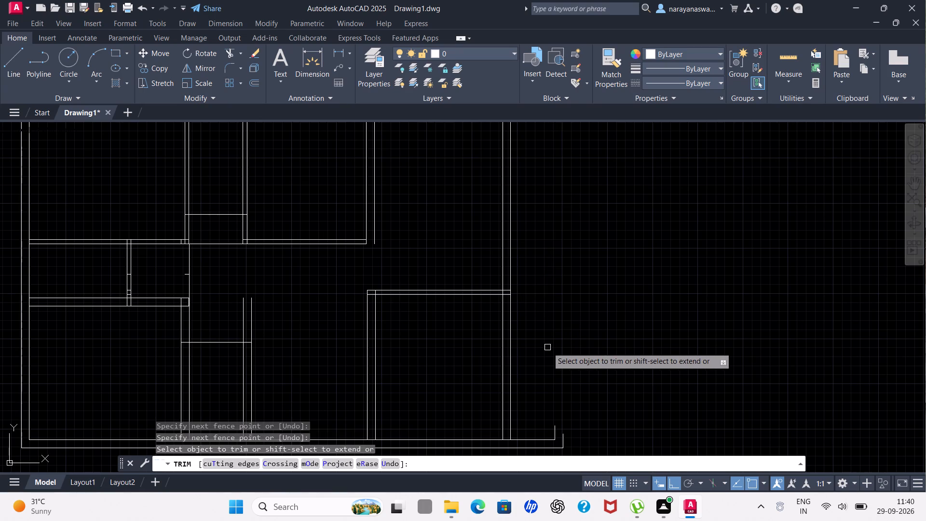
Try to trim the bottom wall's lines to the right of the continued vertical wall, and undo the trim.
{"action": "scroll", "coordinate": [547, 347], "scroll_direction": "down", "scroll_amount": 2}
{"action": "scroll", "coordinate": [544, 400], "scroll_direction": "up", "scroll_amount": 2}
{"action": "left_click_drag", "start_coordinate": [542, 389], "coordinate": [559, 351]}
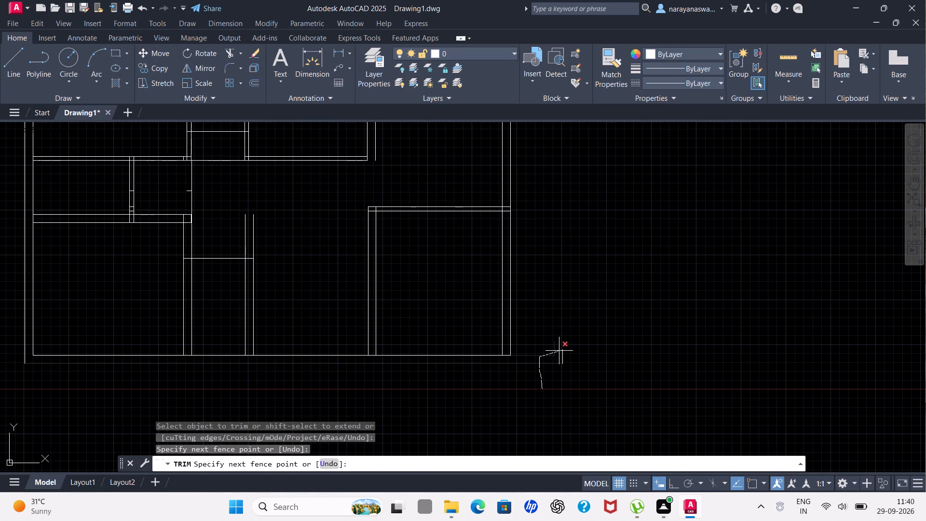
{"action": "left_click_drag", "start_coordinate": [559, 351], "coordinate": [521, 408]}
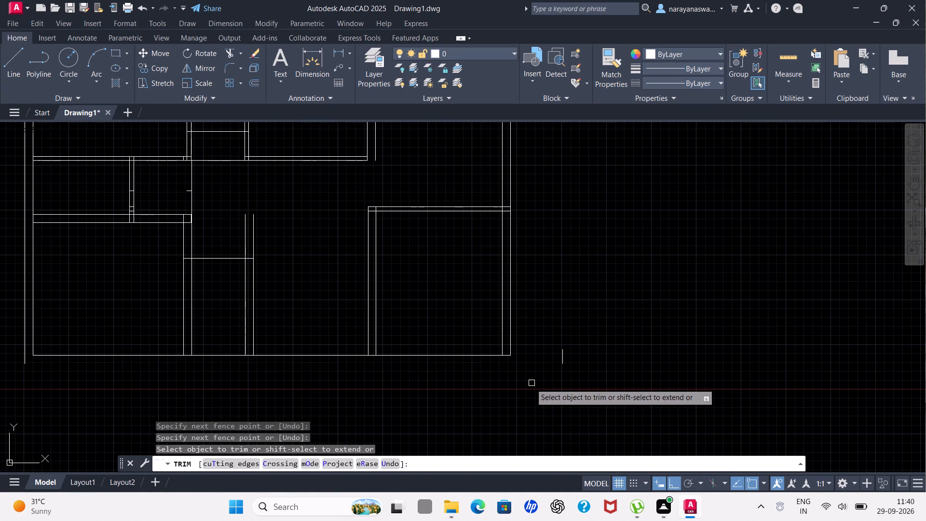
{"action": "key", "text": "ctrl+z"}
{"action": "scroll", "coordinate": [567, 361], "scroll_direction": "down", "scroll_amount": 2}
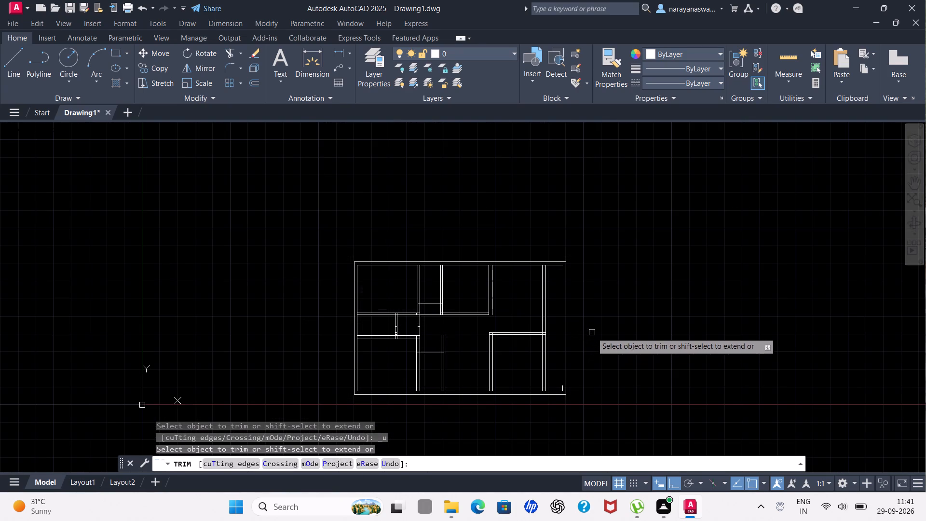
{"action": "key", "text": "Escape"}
Draw two 9" vertical lines from the continued wall's lower ends to the bottom wall's outer line.
{"action": "scroll", "coordinate": [527, 468], "scroll_direction": "up", "scroll_amount": 1}
{"action": "scroll", "coordinate": [545, 420], "scroll_direction": "up", "scroll_amount": 2}
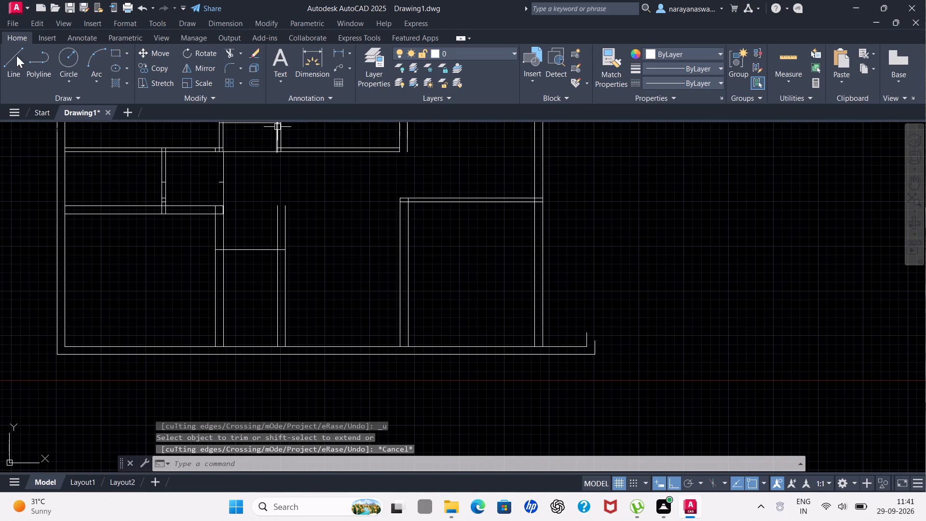
{"action": "left_click", "coordinate": [9, 69]}
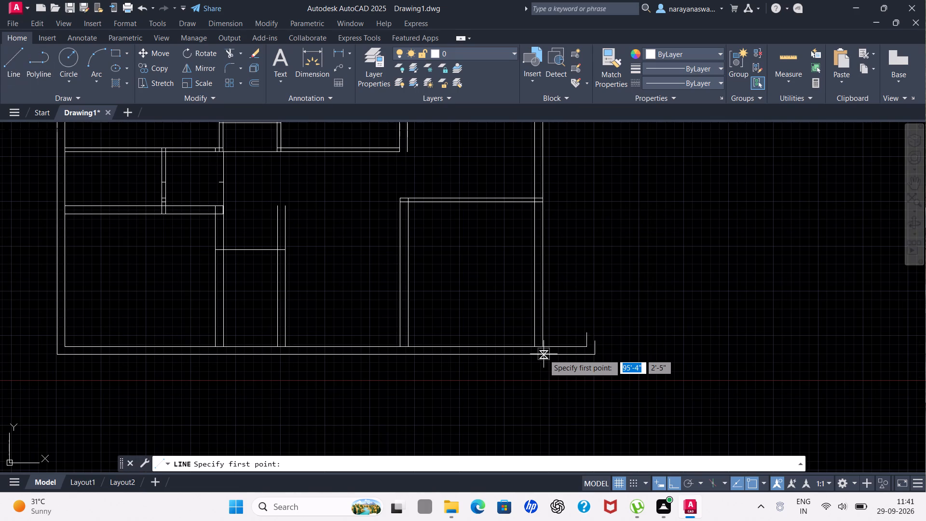
{"action": "scroll", "coordinate": [544, 355], "scroll_direction": "up", "scroll_amount": 1}
{"action": "left_click_drag", "start_coordinate": [545, 339], "coordinate": [546, 352]}
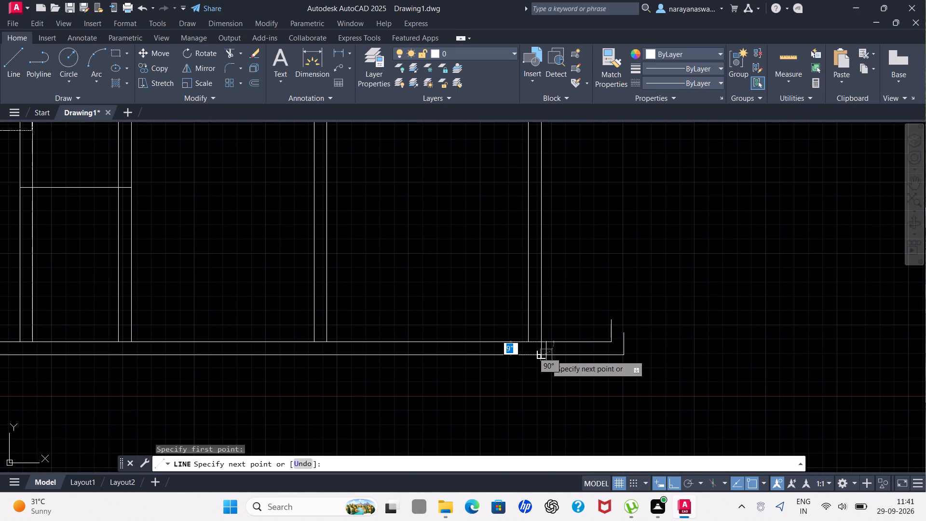
{"action": "left_click", "coordinate": [546, 355]}
{"action": "key", "text": "Escape"}
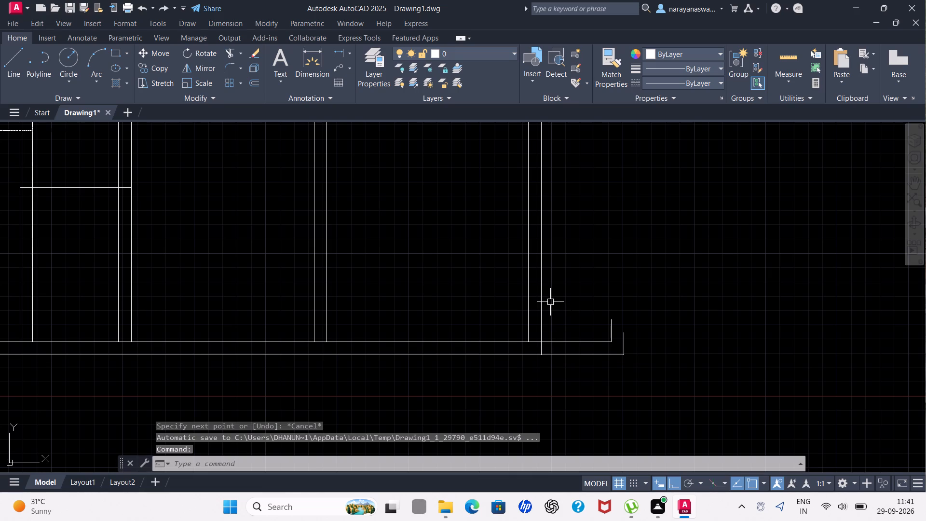
{"action": "key", "text": "space"}
{"action": "left_click", "coordinate": [525, 338]}
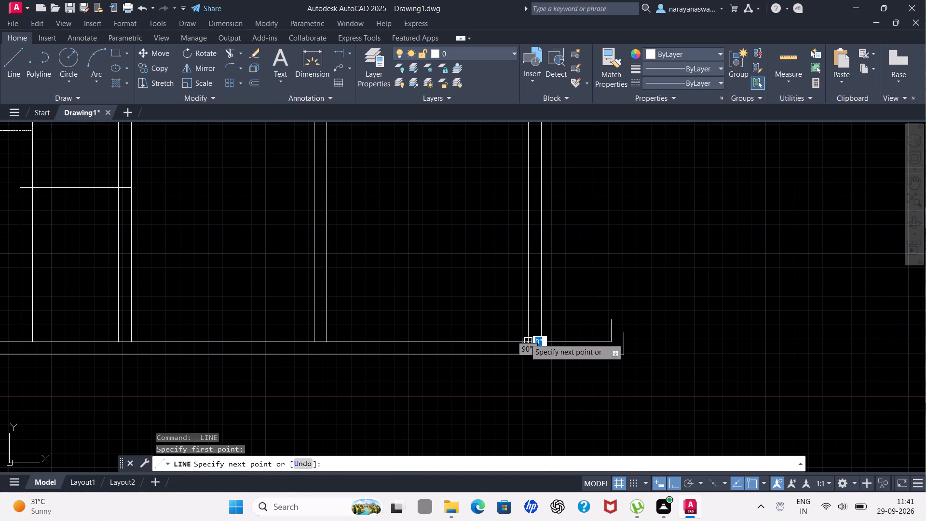
{"action": "left_click", "coordinate": [531, 357]}
{"action": "key", "text": "Escape"}
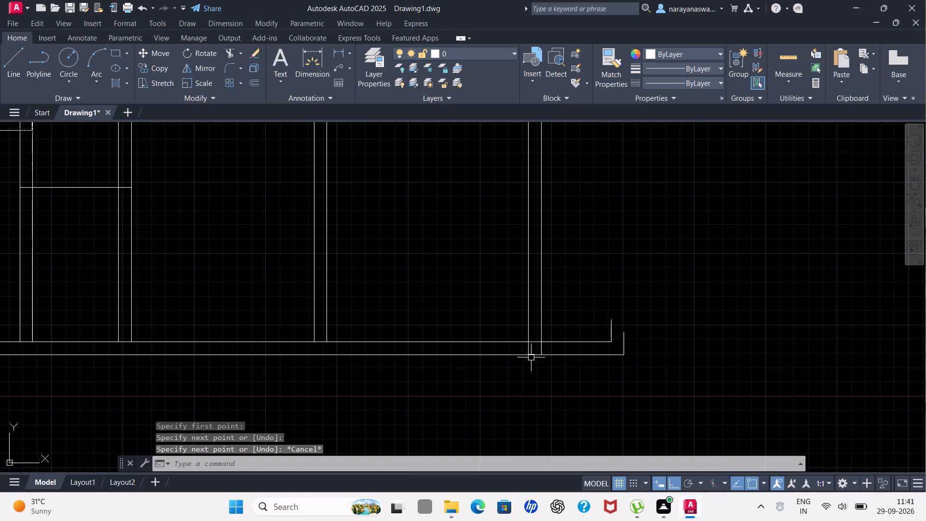
Trim the bottom wall's two lines beyond the new right wall and remove the leftover corner stubs.
{"action": "scroll", "coordinate": [531, 357], "scroll_direction": "down", "scroll_amount": 3}
{"action": "scroll", "coordinate": [536, 217], "scroll_direction": "up", "scroll_amount": 2}
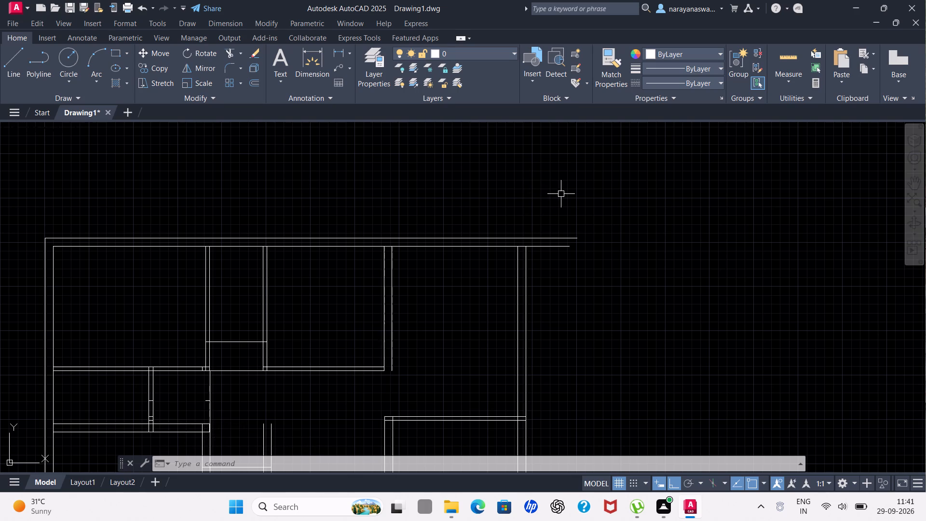
{"action": "scroll", "coordinate": [553, 228], "scroll_direction": "down", "scroll_amount": 2}
{"action": "scroll", "coordinate": [591, 262], "scroll_direction": "down", "scroll_amount": 2}
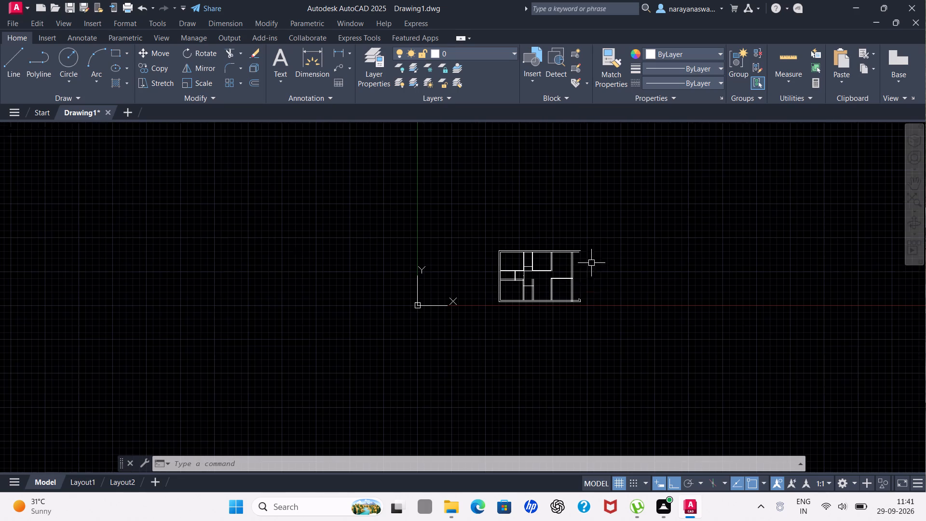
{"action": "scroll", "coordinate": [596, 326], "scroll_direction": "up", "scroll_amount": 2}
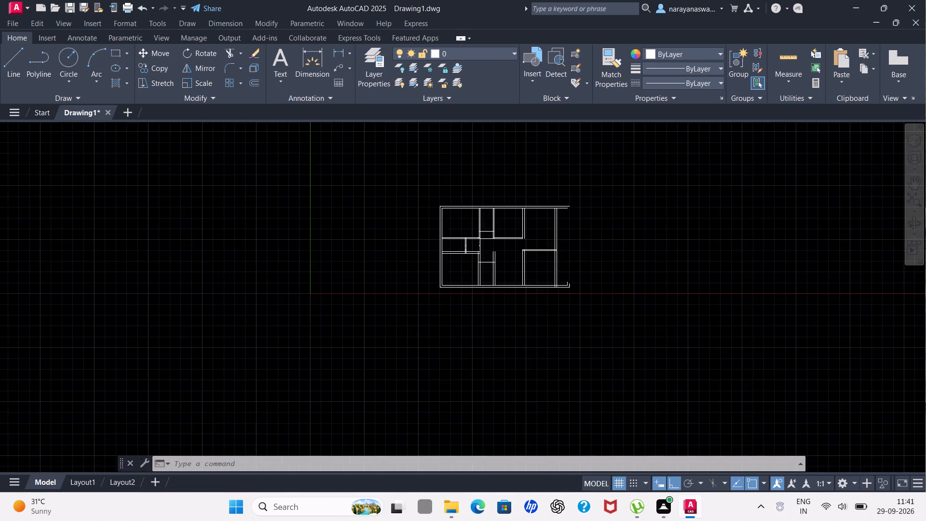
{"action": "key", "text": "t"}
{"action": "key", "text": "r"}
{"action": "left_click", "coordinate": [625, 339]}
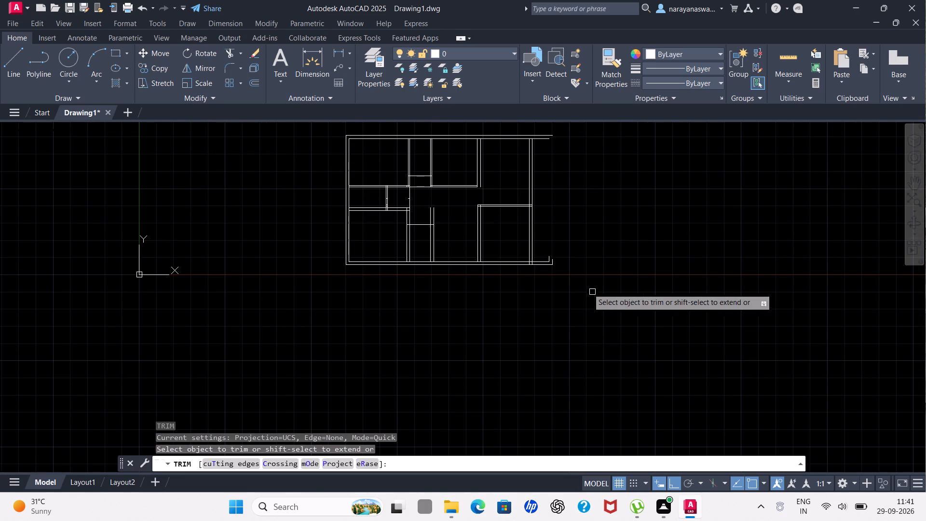
{"action": "scroll", "coordinate": [560, 233], "scroll_direction": "up", "scroll_amount": 1}
{"action": "left_click_drag", "start_coordinate": [534, 262], "coordinate": [541, 296]}
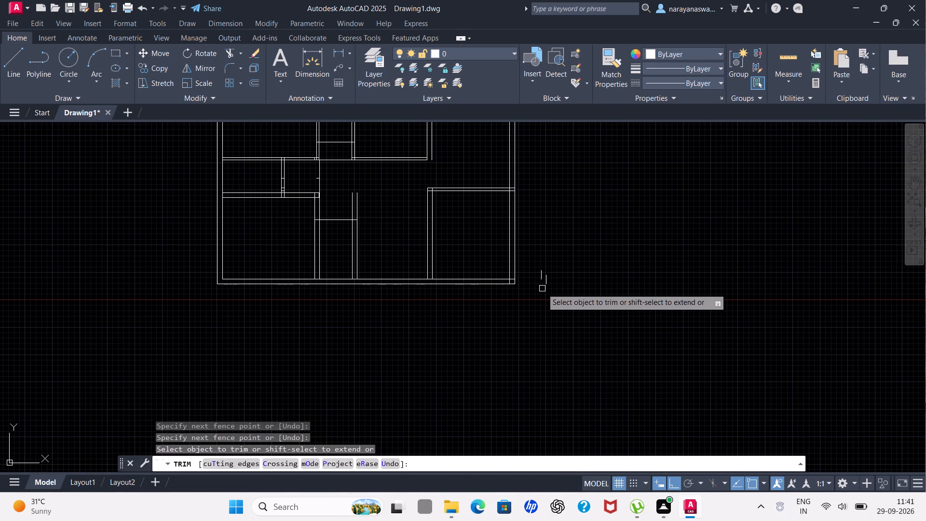
{"action": "left_click_drag", "start_coordinate": [549, 287], "coordinate": [541, 272]}
{"action": "left_click", "coordinate": [541, 272]}
{"action": "scroll", "coordinate": [596, 292], "scroll_direction": "down", "scroll_amount": 1}
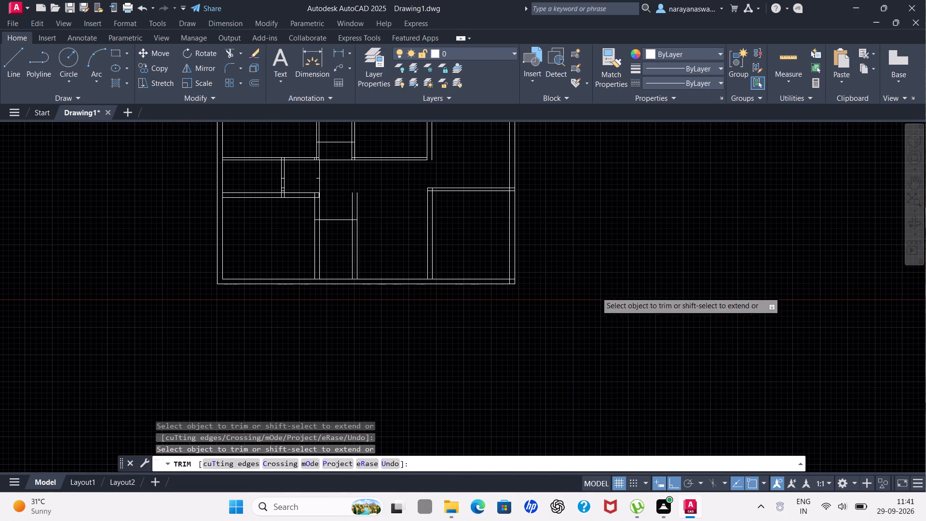
{"action": "scroll", "coordinate": [596, 292], "scroll_direction": "down", "scroll_amount": 1}
{"action": "scroll", "coordinate": [584, 196], "scroll_direction": "up", "scroll_amount": 1}
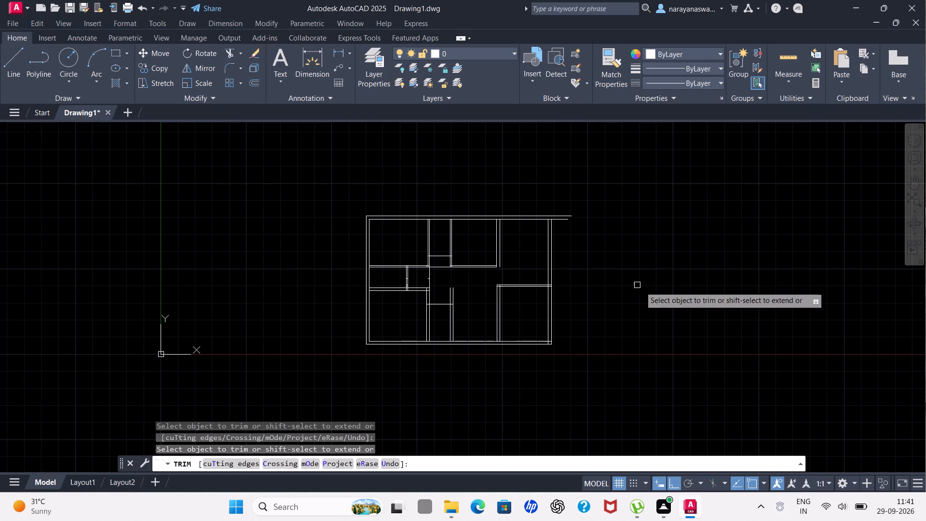
{"action": "key", "text": "Escape"}
{"action": "scroll", "coordinate": [616, 278], "scroll_direction": "down", "scroll_amount": 1}
{"action": "scroll", "coordinate": [499, 283], "scroll_direction": "up", "scroll_amount": 1}
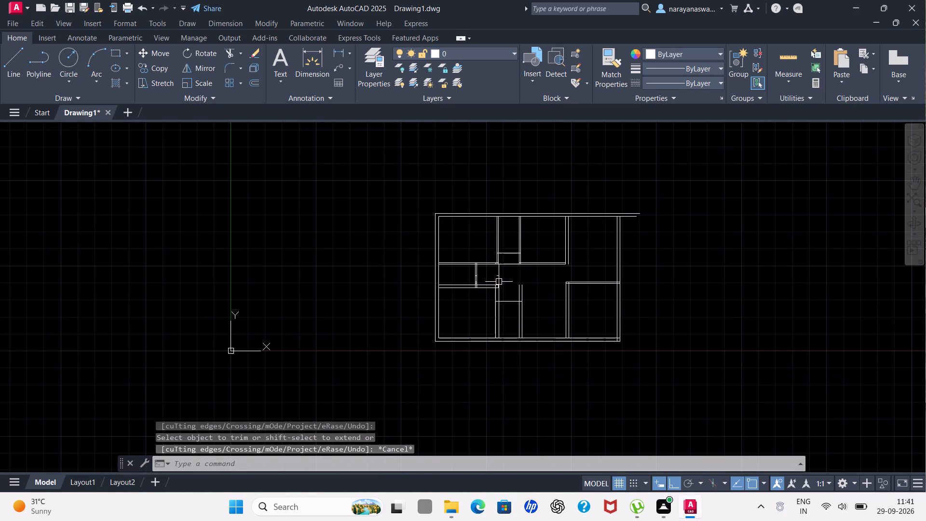
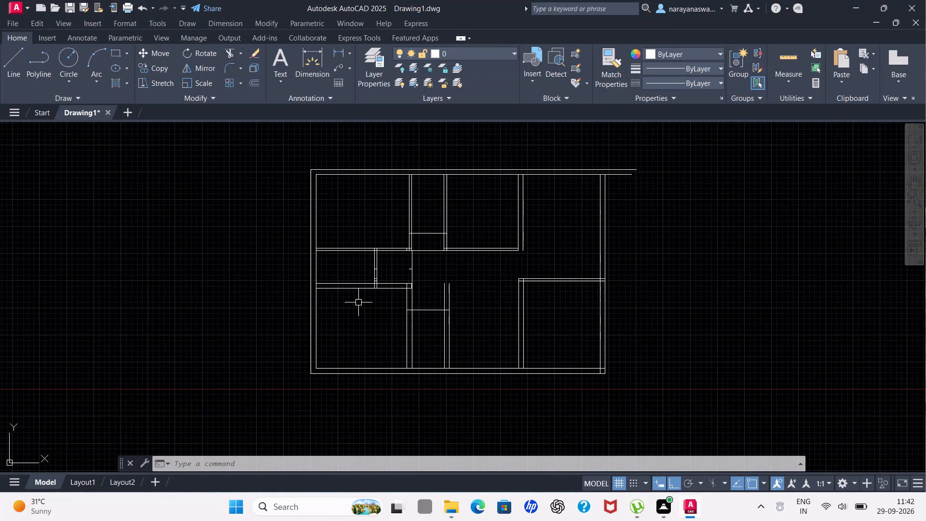
Draw a three-sided projection outline outside the left wall, 2' deep and 5' long, aligned with the narrow middle room's inner faces.
{"action": "scroll", "coordinate": [345, 287], "scroll_direction": "up", "scroll_amount": 1}
{"action": "scroll", "coordinate": [298, 238], "scroll_direction": "up", "scroll_amount": 1}
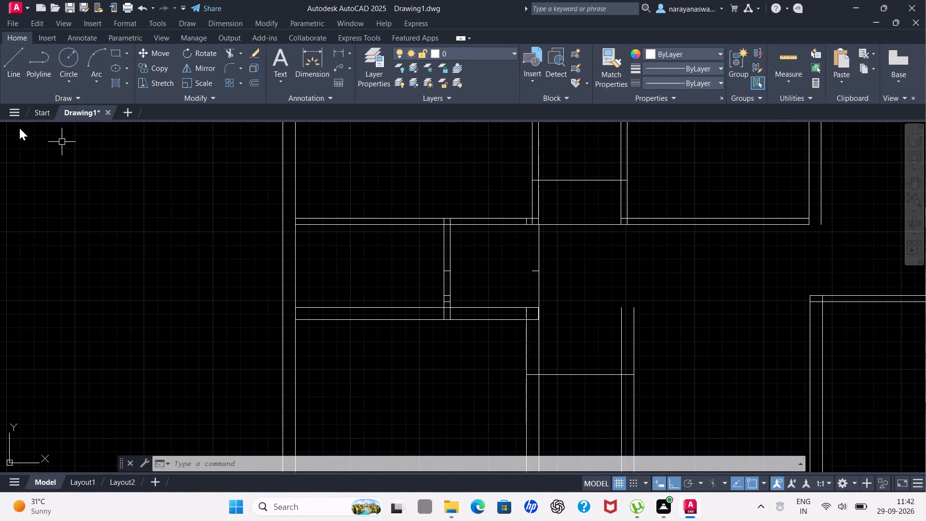
{"action": "left_click", "coordinate": [16, 68]}
{"action": "scroll", "coordinate": [272, 211], "scroll_direction": "up", "scroll_amount": 1}
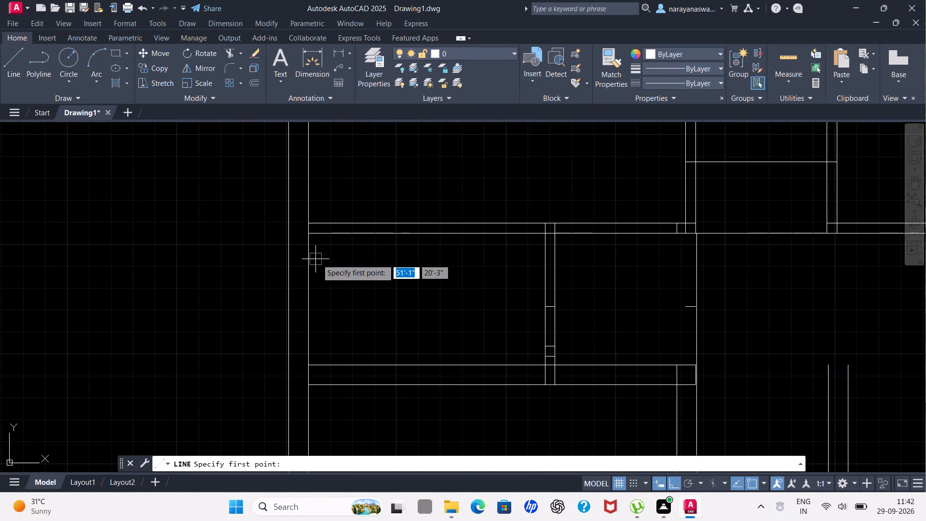
{"action": "left_click", "coordinate": [285, 235]}
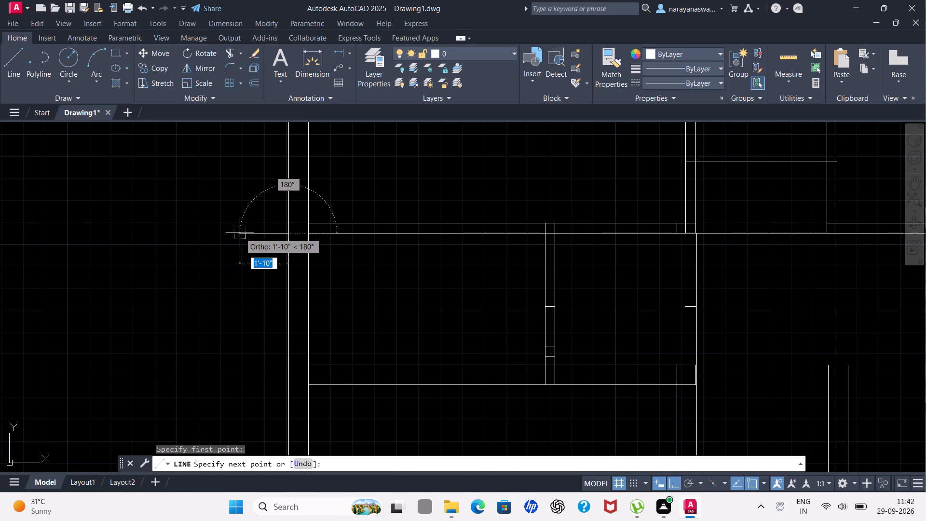
{"action": "key", "text": "2"}
{"action": "key", "text": "apostrophe"}
{"action": "key", "text": "Return"}
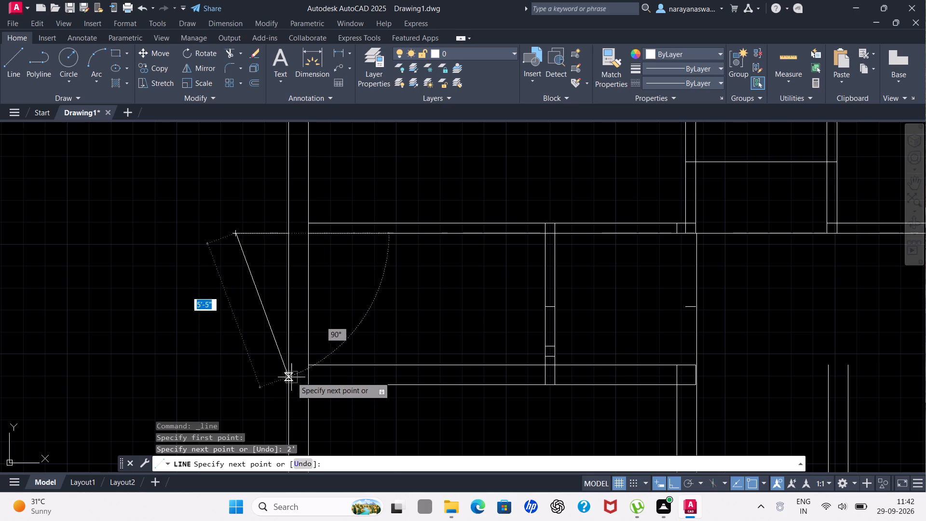
{"action": "left_click", "coordinate": [235, 366]}
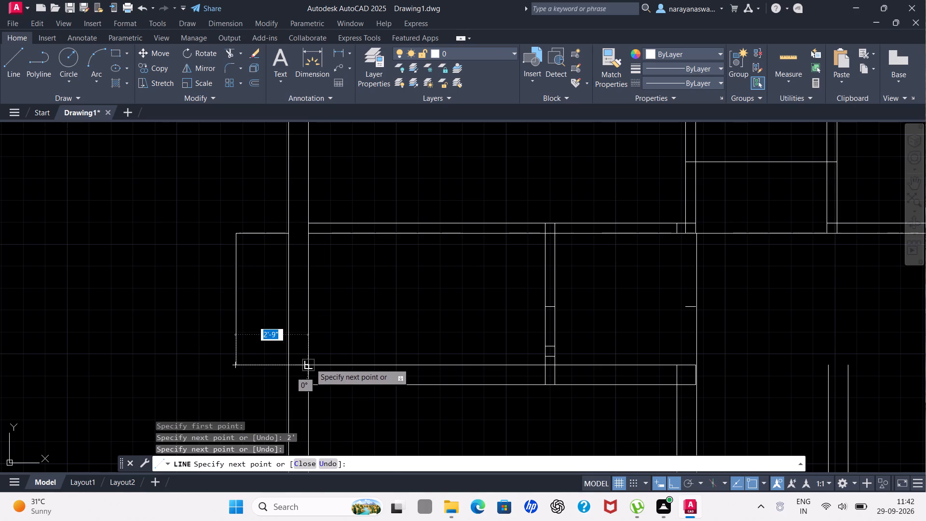
{"action": "left_click", "coordinate": [284, 365]}
{"action": "key", "text": "Escape"}
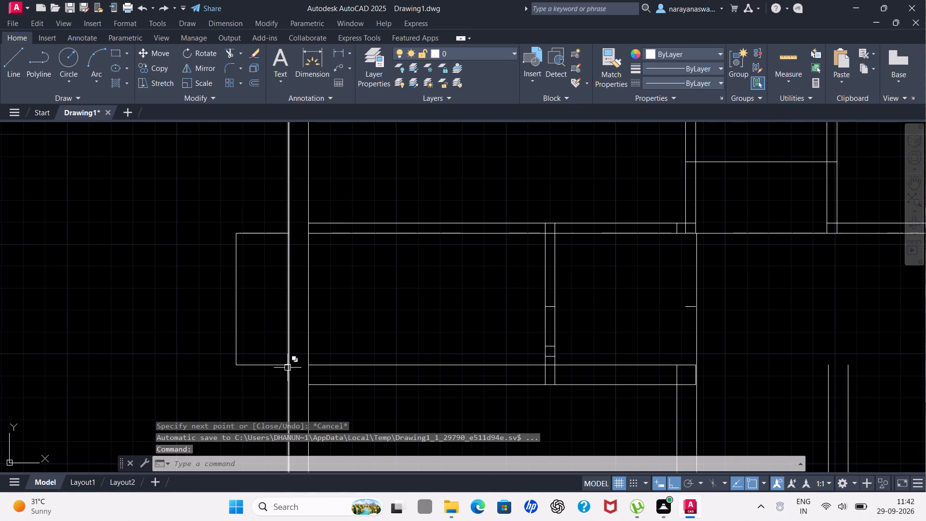
Offset the projection's upper, outer and lower lines outward by 9" to form its wall thickness.
{"action": "scroll", "coordinate": [287, 368], "scroll_direction": "down", "scroll_amount": 1}
{"action": "scroll", "coordinate": [282, 383], "scroll_direction": "up", "scroll_amount": 2}
{"action": "scroll", "coordinate": [287, 379], "scroll_direction": "down", "scroll_amount": 1}
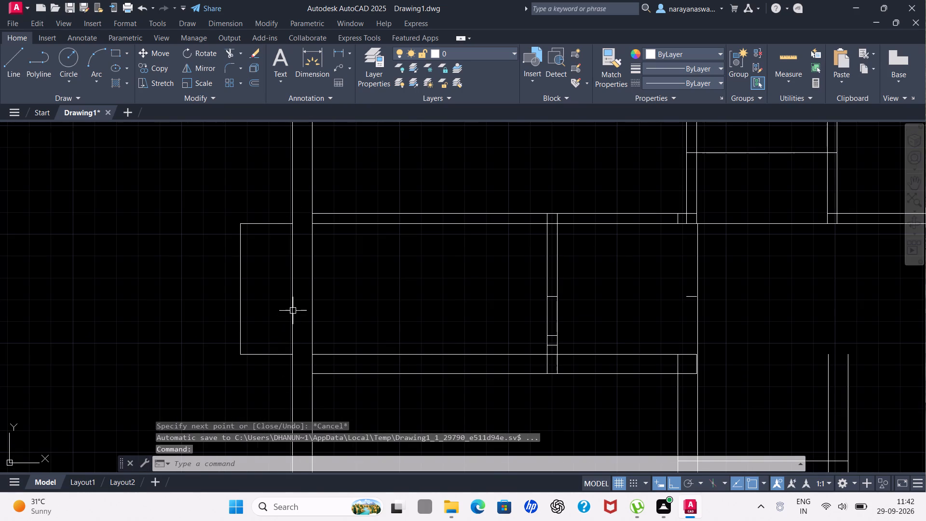
{"action": "type", "text": "OF"}
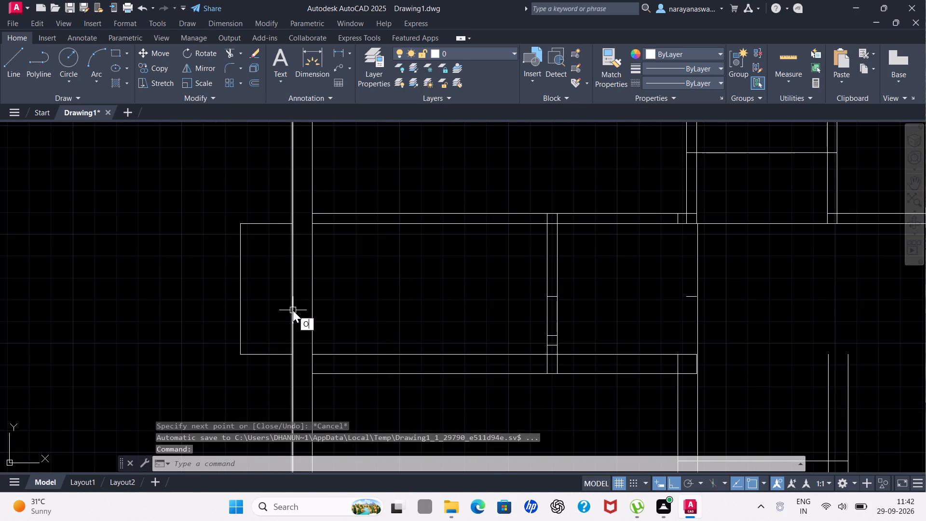
{"action": "key", "text": "Return"}
{"action": "key", "text": "9"}
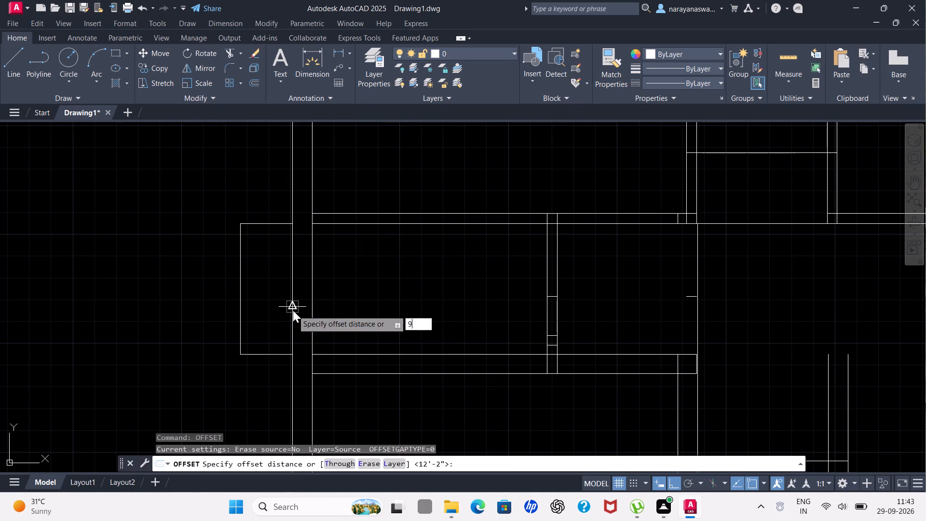
{"action": "key", "text": "shift+quotedbl"}
{"action": "key", "text": "Return"}
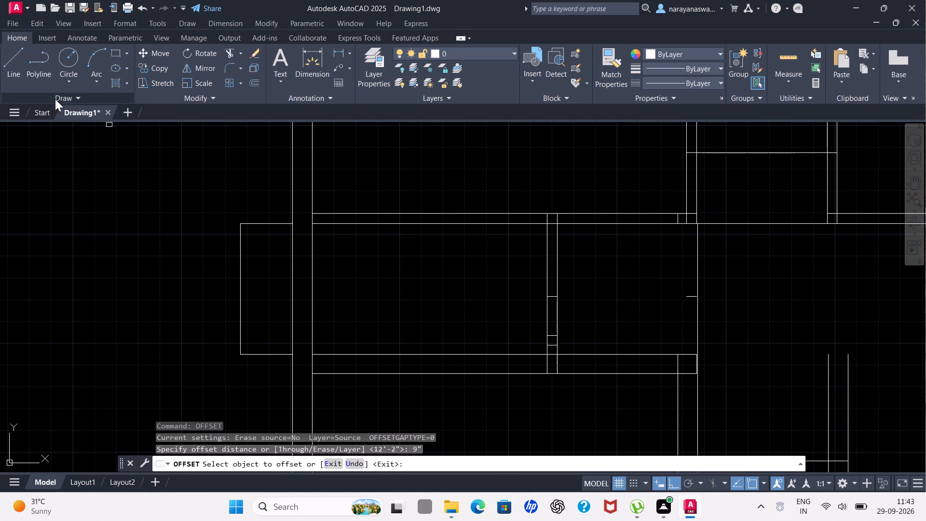
{"action": "left_click", "coordinate": [269, 223]}
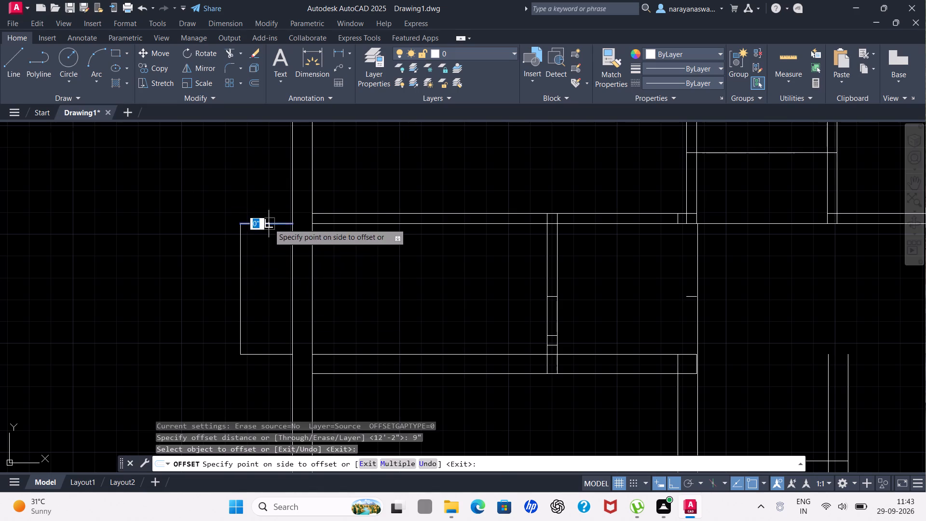
{"action": "left_click", "coordinate": [270, 218]}
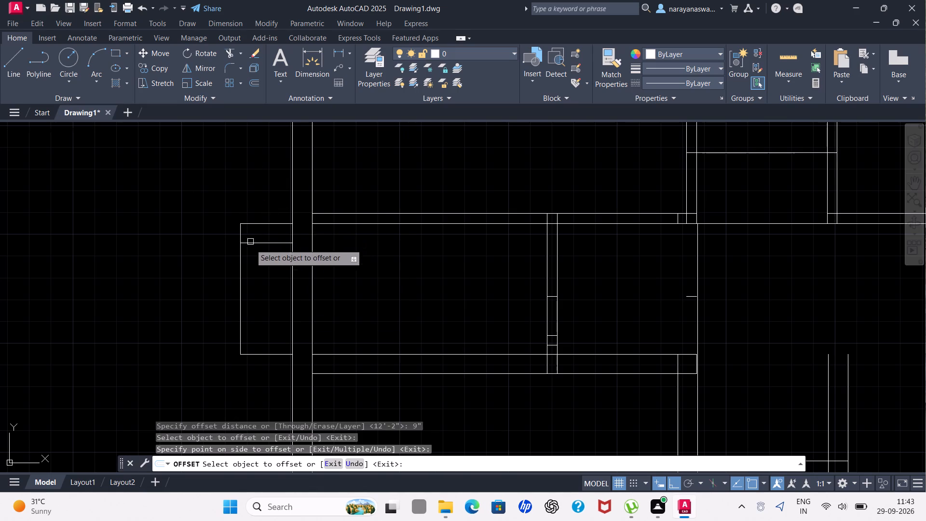
{"action": "left_click", "coordinate": [238, 274]}
{"action": "left_click", "coordinate": [211, 274]}
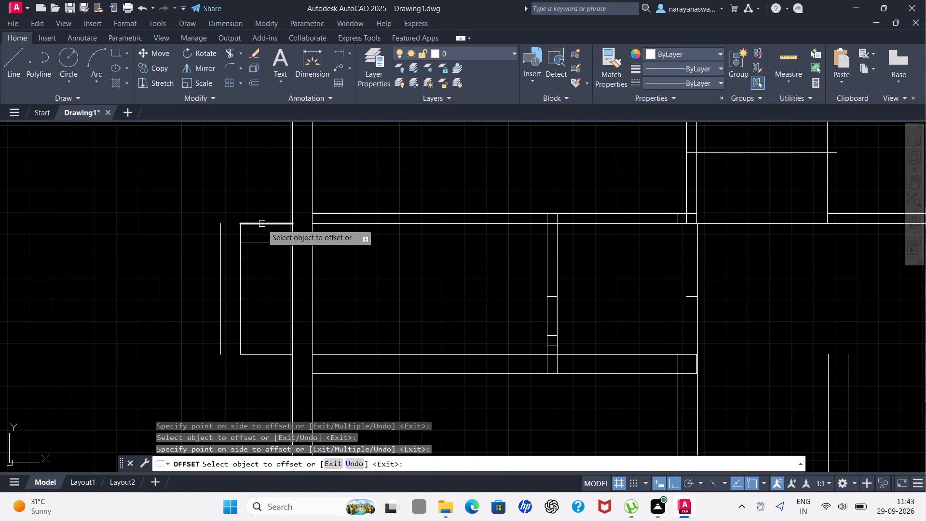
{"action": "left_click", "coordinate": [262, 224]}
{"action": "left_click", "coordinate": [267, 214]}
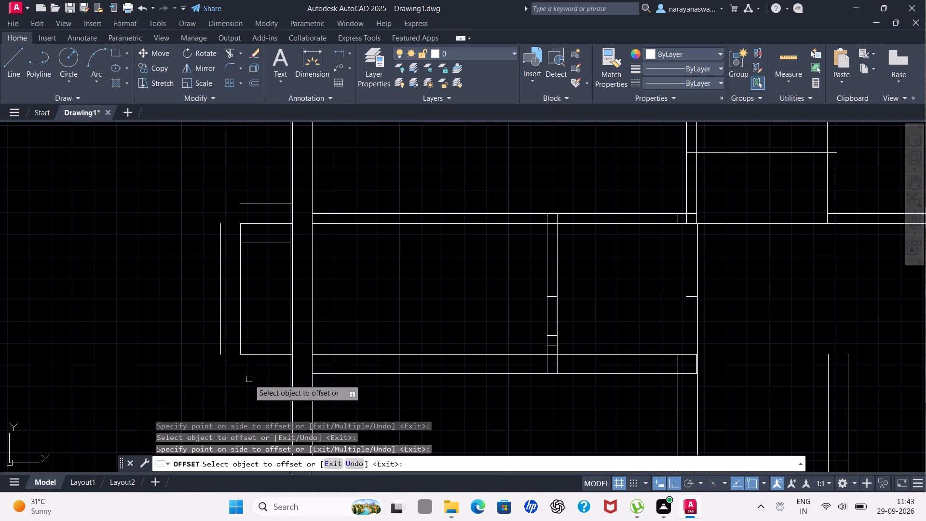
{"action": "left_click", "coordinate": [263, 354]}
{"action": "left_click", "coordinate": [266, 395]}
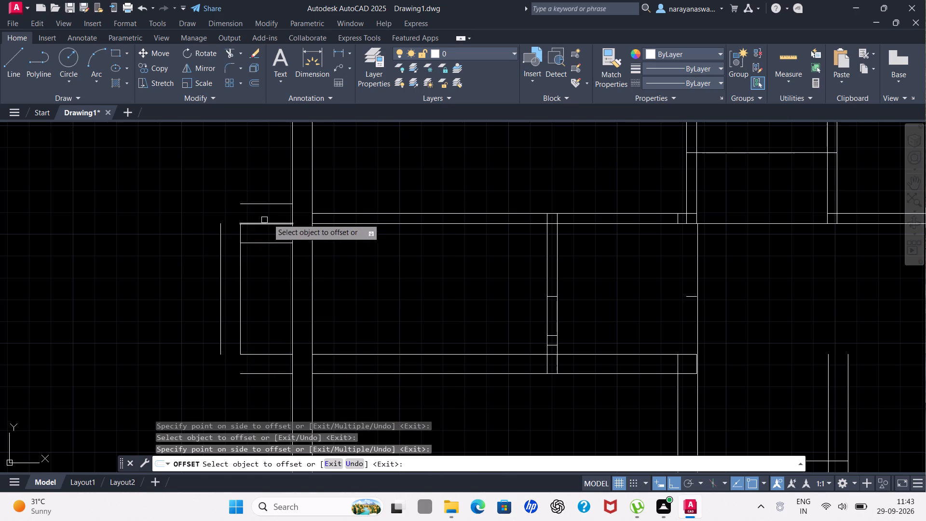
{"action": "key", "text": "Escape"}
Trim away the stray offset line inside the projection, just below its upper line.
{"action": "type", "text": "TR"}
{"action": "left_click", "coordinate": [295, 274]}
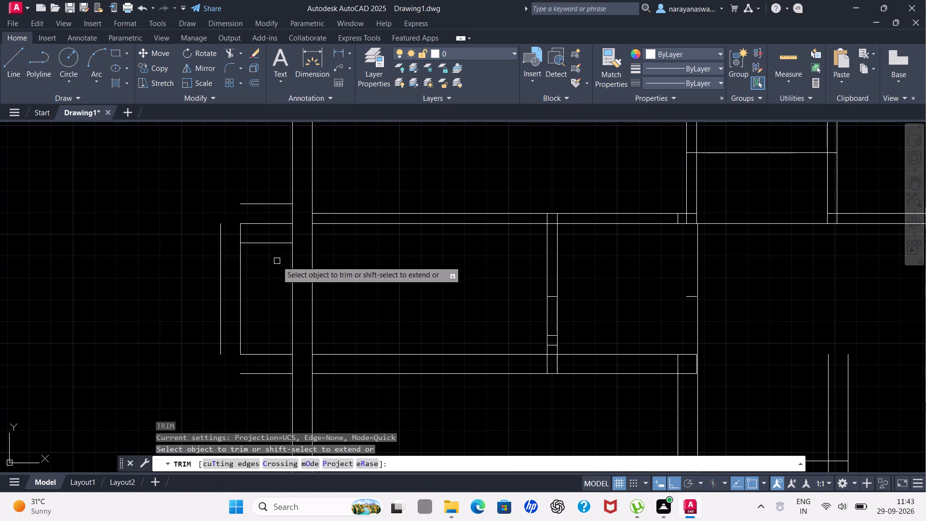
{"action": "left_click", "coordinate": [277, 241]}
{"action": "key", "text": "Escape"}
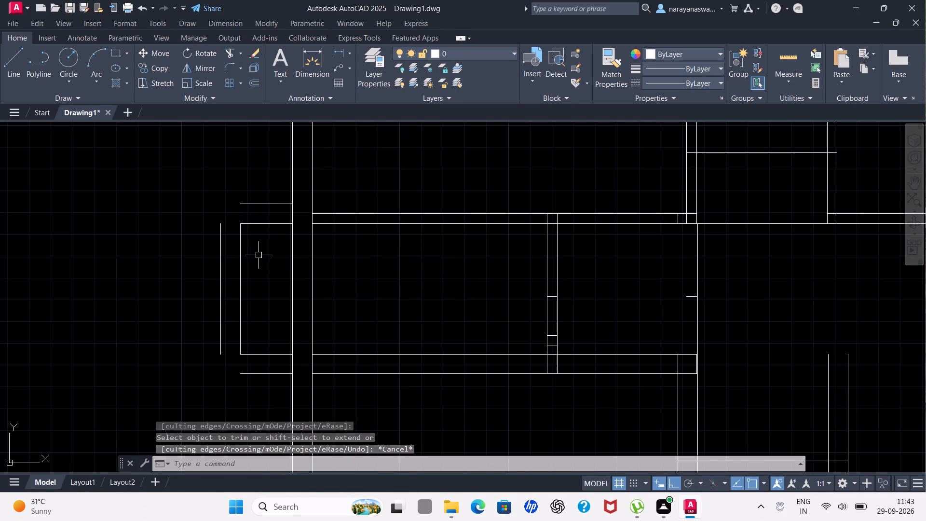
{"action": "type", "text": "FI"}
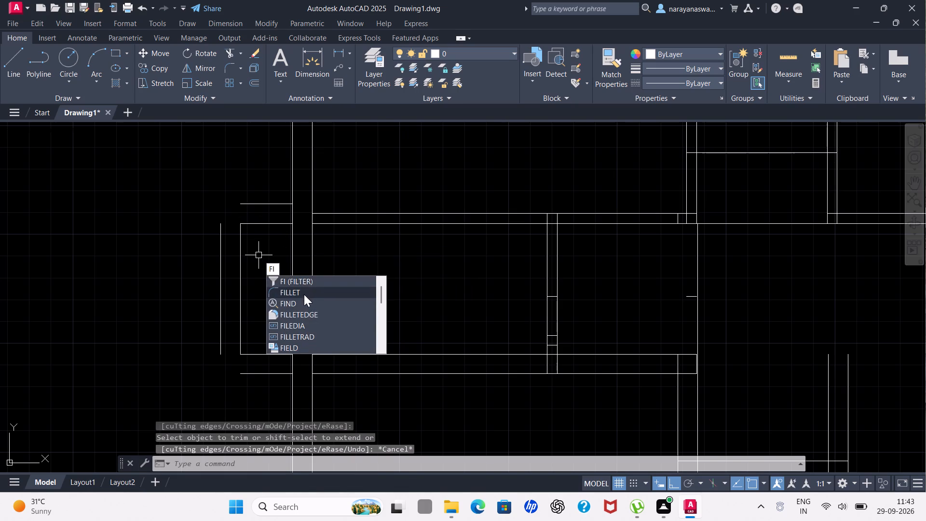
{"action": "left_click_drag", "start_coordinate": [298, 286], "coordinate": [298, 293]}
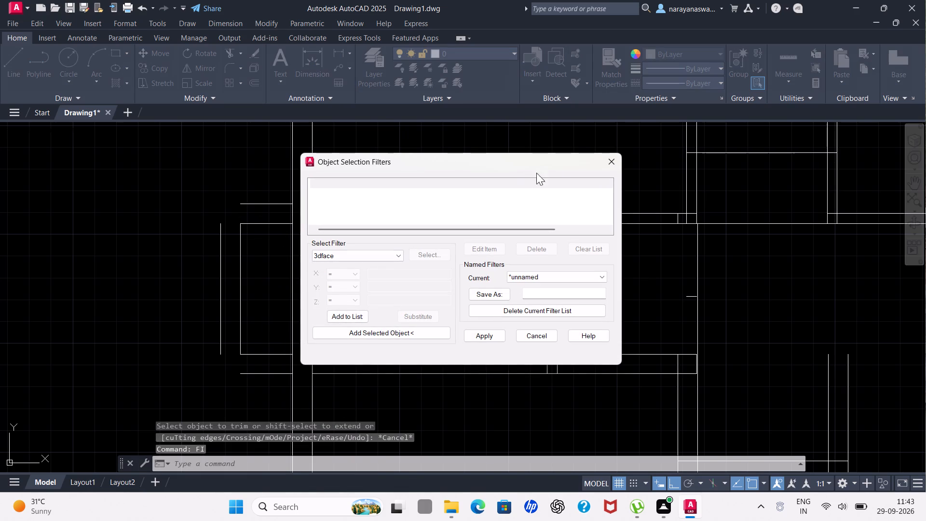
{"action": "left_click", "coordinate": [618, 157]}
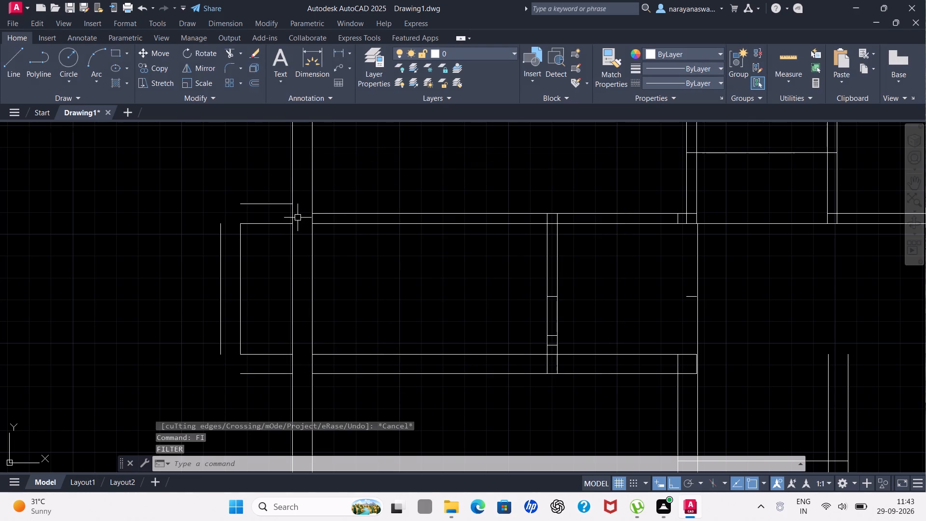
Fillet the projection's outer vertical line with its upper and lower outer lines at radius 0 to close both corners.
{"action": "type", "text": "FI"}
{"action": "key", "text": "l"}
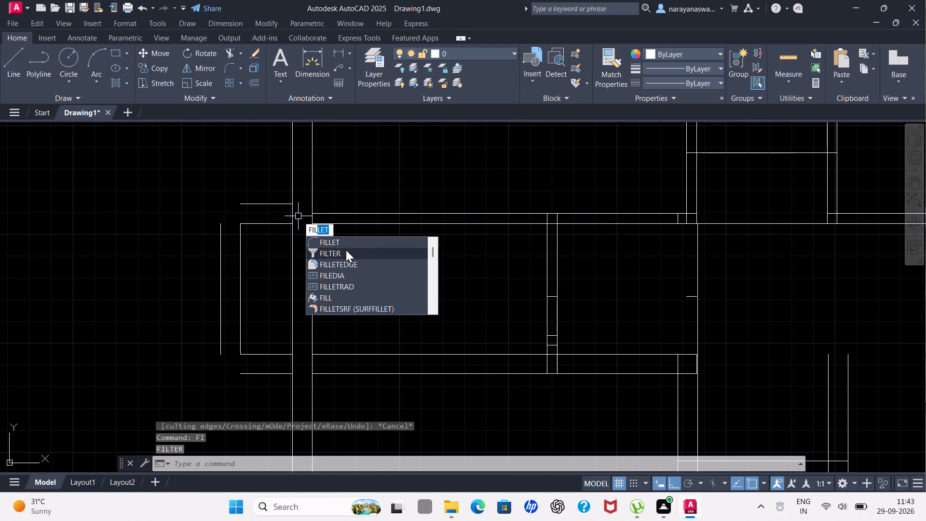
{"action": "left_click", "coordinate": [365, 241]}
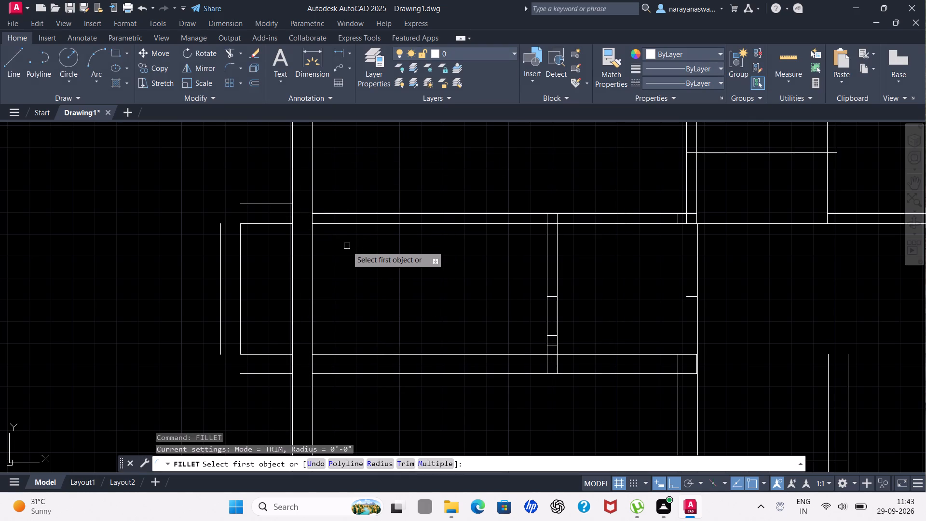
{"action": "left_click", "coordinate": [220, 234]}
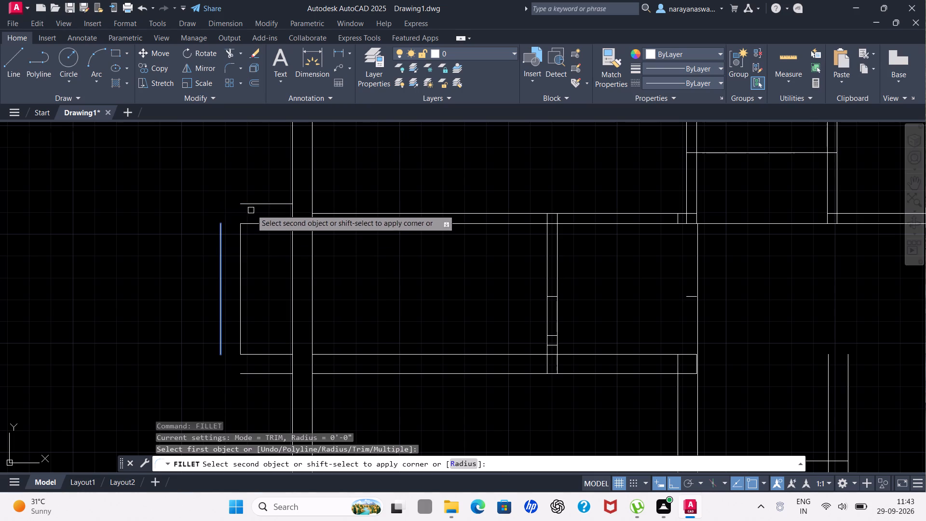
{"action": "left_click", "coordinate": [253, 206]}
{"action": "key", "text": "space"}
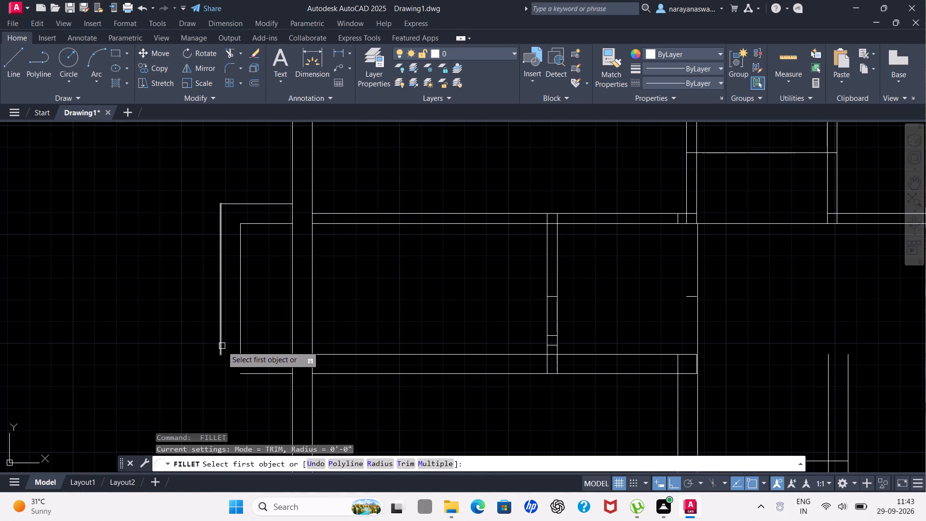
{"action": "left_click", "coordinate": [222, 346]}
{"action": "left_click", "coordinate": [252, 374]}
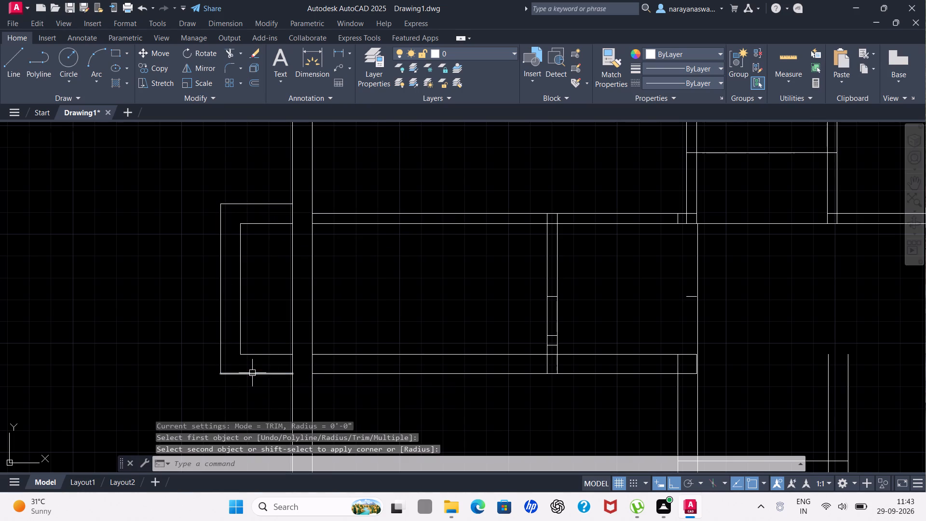
Measure the new projection's wall thickness and depth outside the left wall.
{"action": "scroll", "coordinate": [262, 364], "scroll_direction": "down", "scroll_amount": 1}
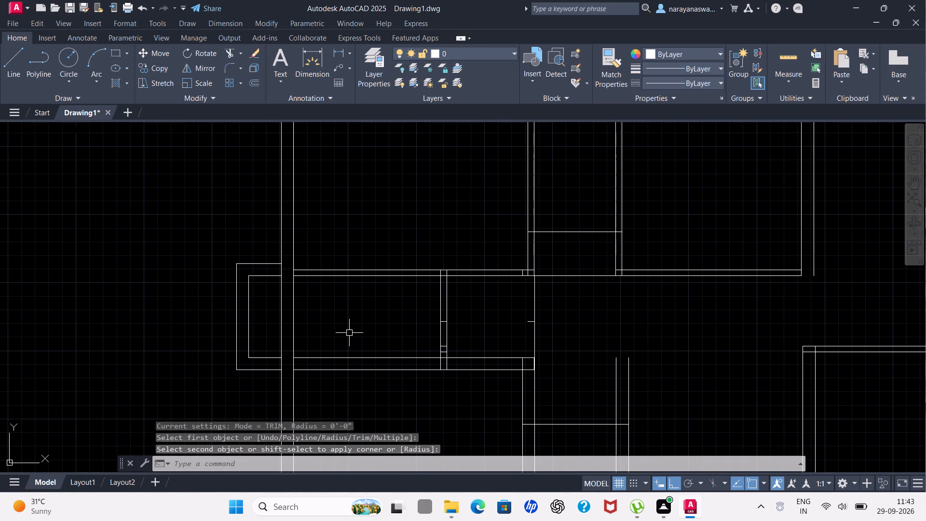
{"action": "scroll", "coordinate": [336, 323], "scroll_direction": "down", "scroll_amount": 1}
{"action": "scroll", "coordinate": [349, 322], "scroll_direction": "up", "scroll_amount": 2}
{"action": "key", "text": "Escape"}
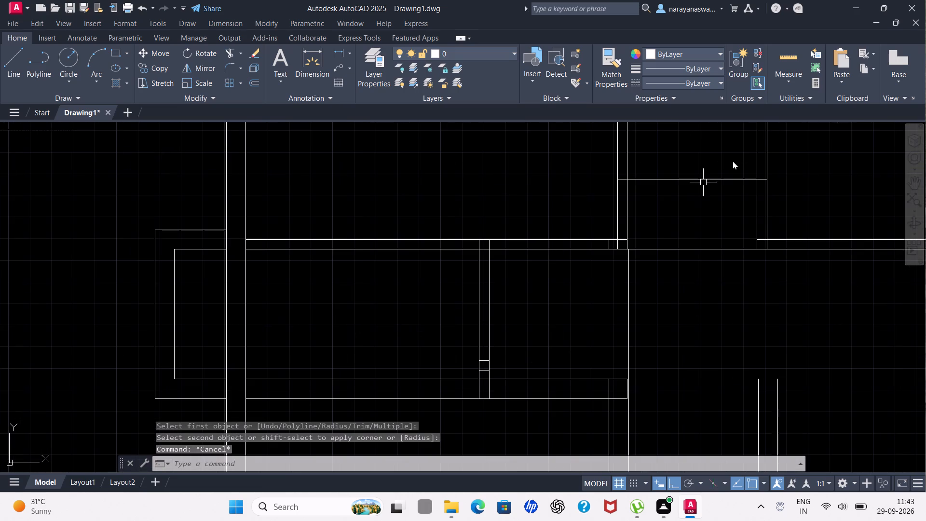
{"action": "left_click", "coordinate": [793, 68]}
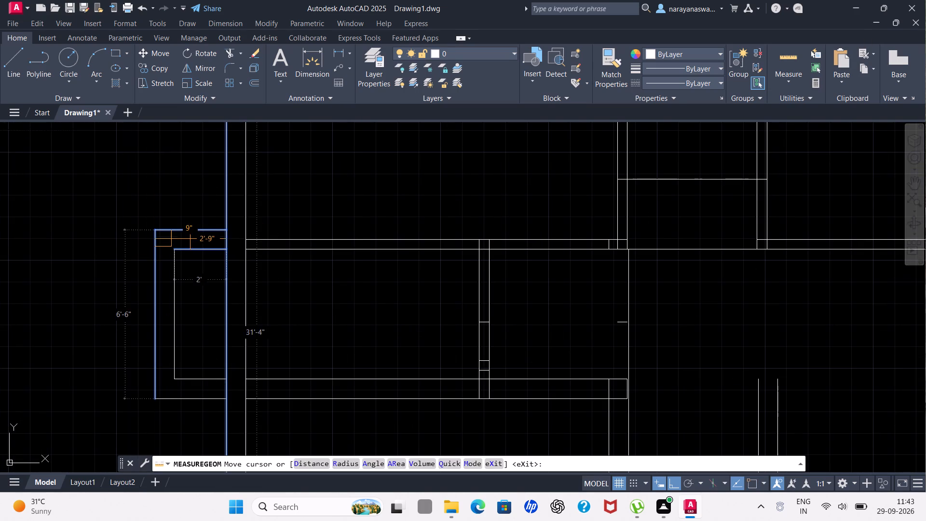
{"action": "key", "text": "Escape"}
Draw a three-sided projection outline 2' deep and 5' wide outside the bottom wall, aligned with the inner faces of the narrow room's partitions.
{"action": "scroll", "coordinate": [185, 244], "scroll_direction": "down", "scroll_amount": 4}
{"action": "scroll", "coordinate": [286, 241], "scroll_direction": "down", "scroll_amount": 1}
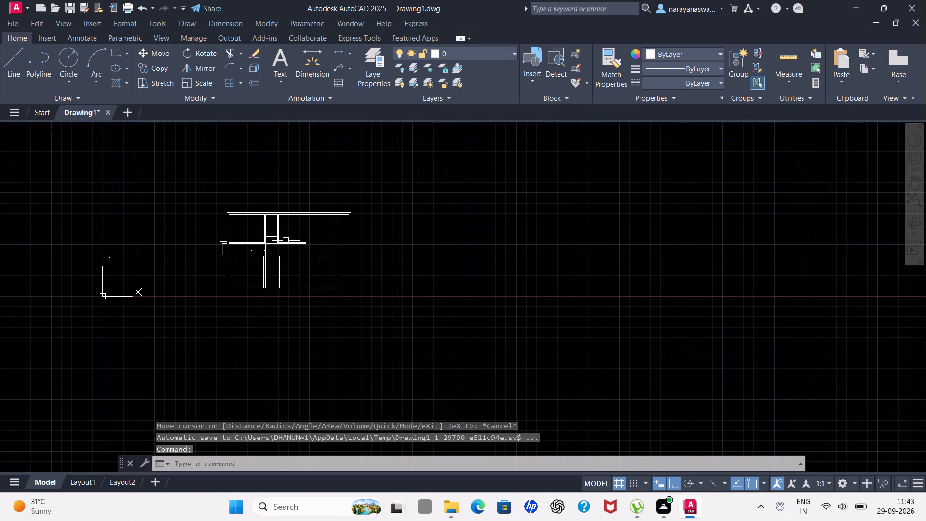
{"action": "scroll", "coordinate": [275, 257], "scroll_direction": "up", "scroll_amount": 2}
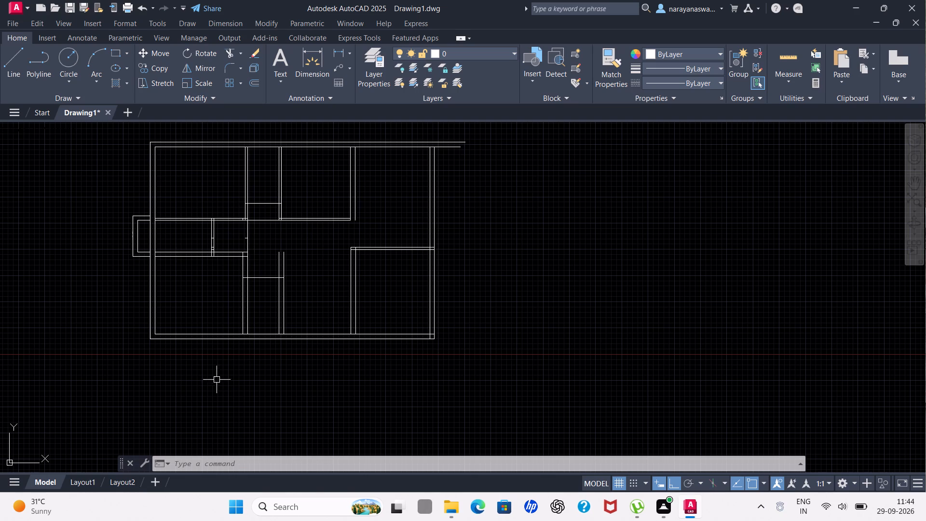
{"action": "scroll", "coordinate": [231, 431], "scroll_direction": "up", "scroll_amount": 1}
{"action": "scroll", "coordinate": [265, 346], "scroll_direction": "up", "scroll_amount": 1}
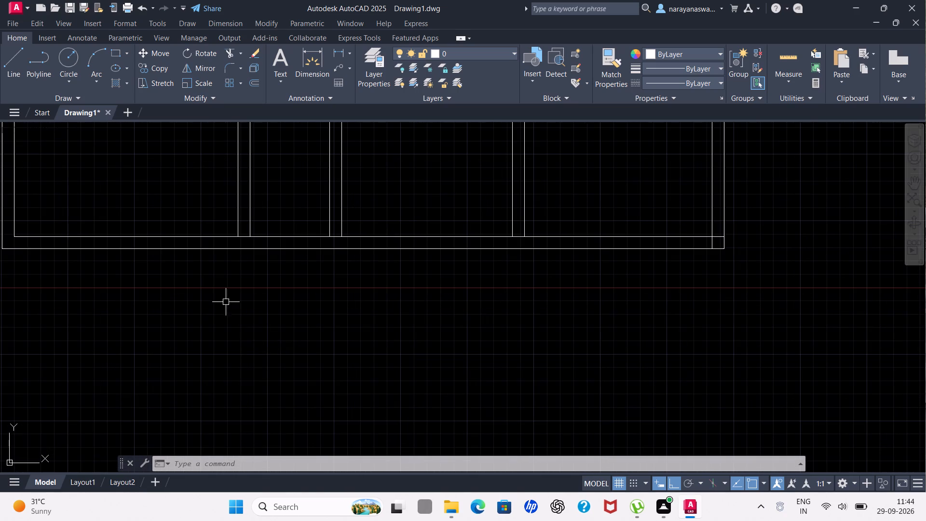
{"action": "left_click", "coordinate": [13, 68]}
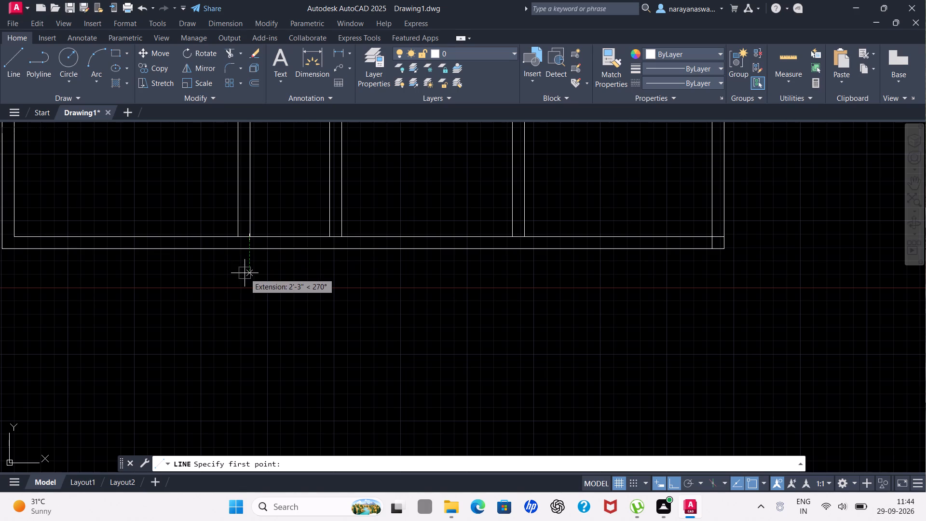
{"action": "scroll", "coordinate": [245, 273], "scroll_direction": "up", "scroll_amount": 1}
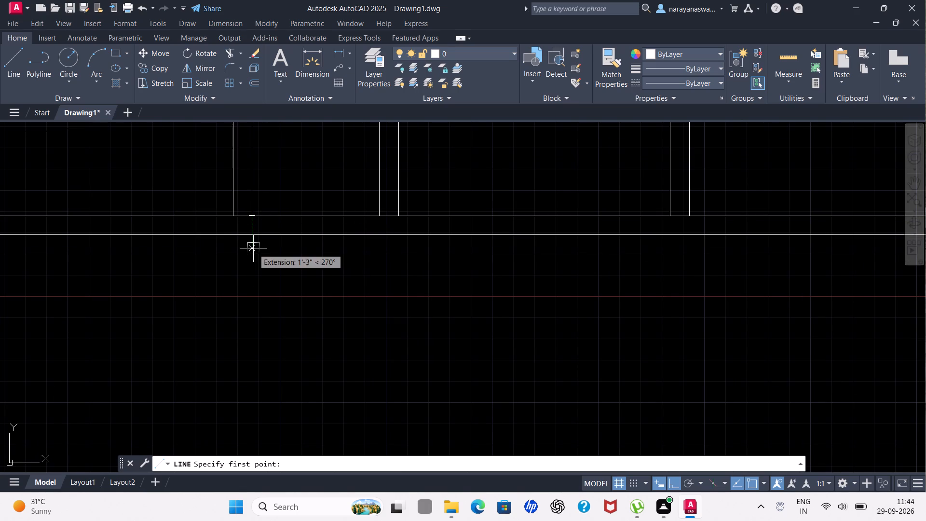
{"action": "left_click", "coordinate": [254, 233]}
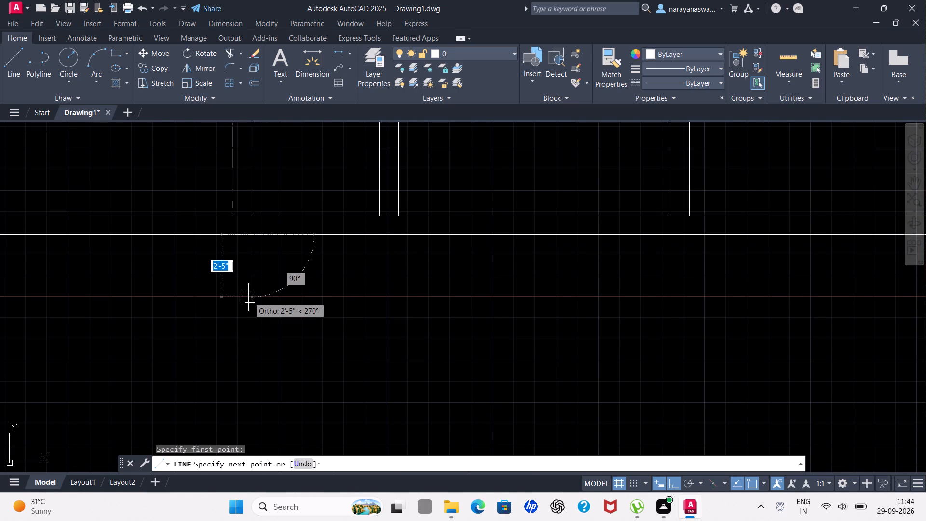
{"action": "key", "text": "2"}
{"action": "key", "text": "apostrophe"}
{"action": "key", "text": "Return"}
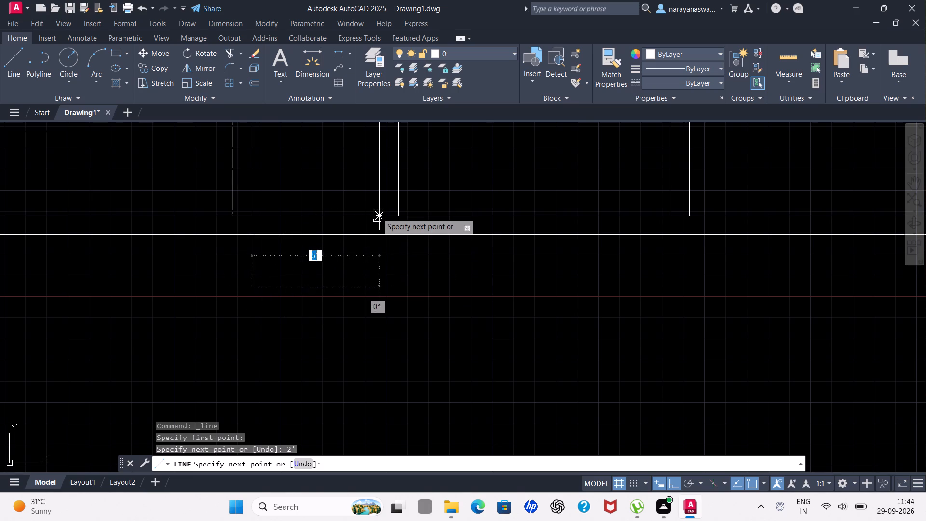
{"action": "left_click", "coordinate": [379, 287]}
{"action": "left_click", "coordinate": [379, 237]}
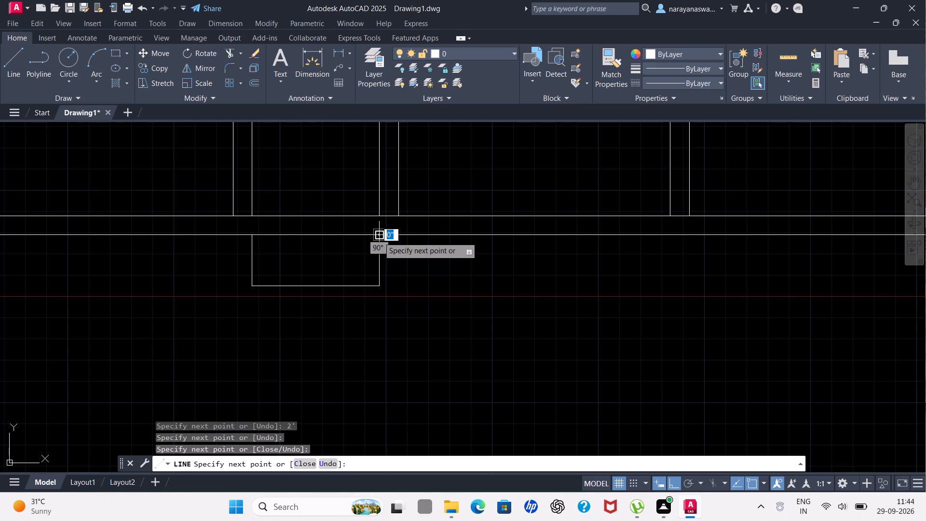
{"action": "key", "text": "Escape"}
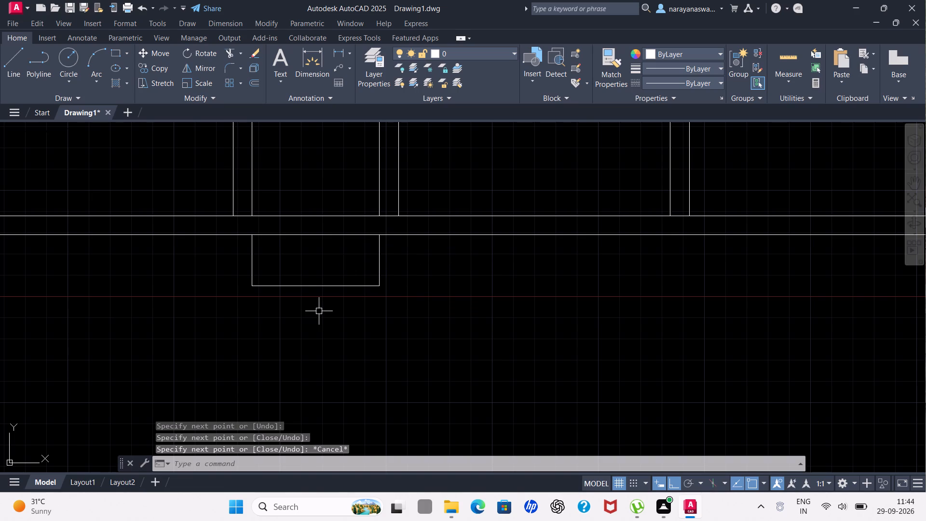
Offset the bottom projection's two side lines and its lower line outward by 9" to form its wall thickness.
{"action": "type", "text": "OF"}
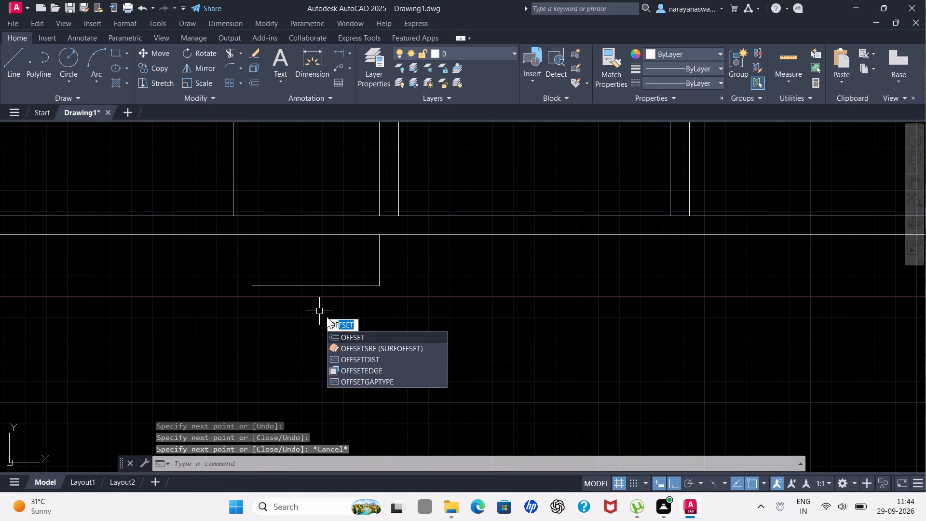
{"action": "left_click", "coordinate": [361, 334]}
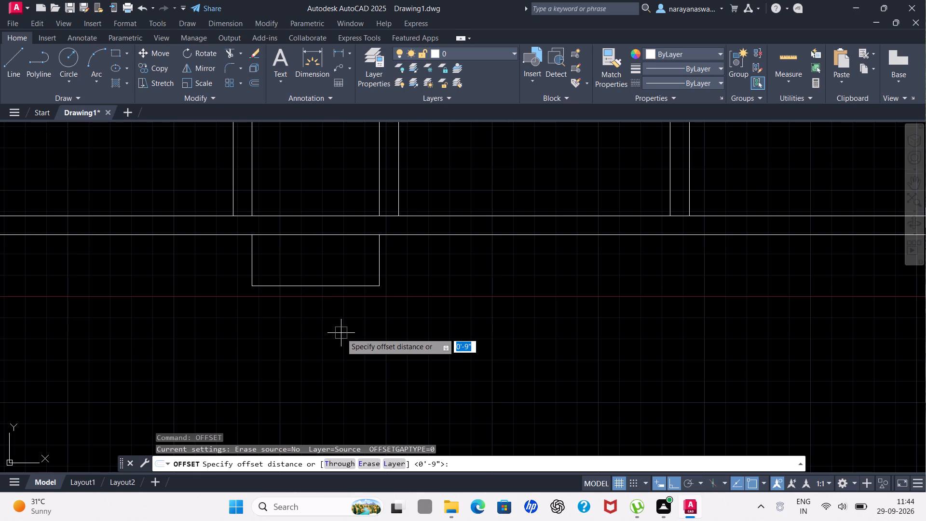
{"action": "type", "text": "9\""}
{"action": "key", "text": "Return"}
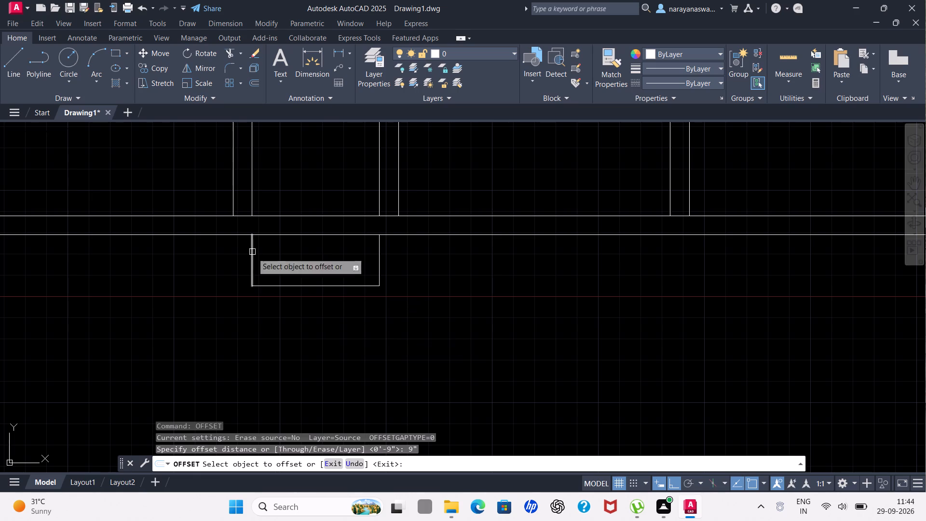
{"action": "left_click", "coordinate": [251, 264]}
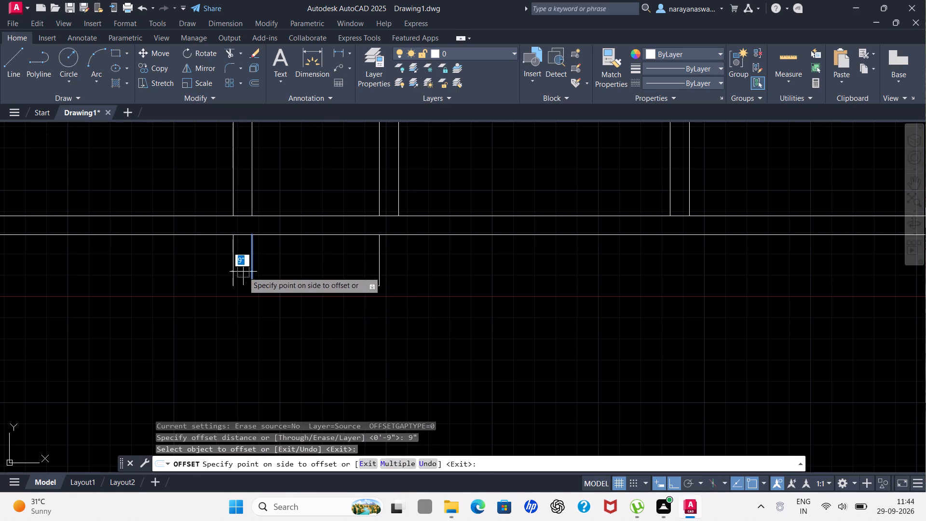
{"action": "left_click", "coordinate": [242, 272]}
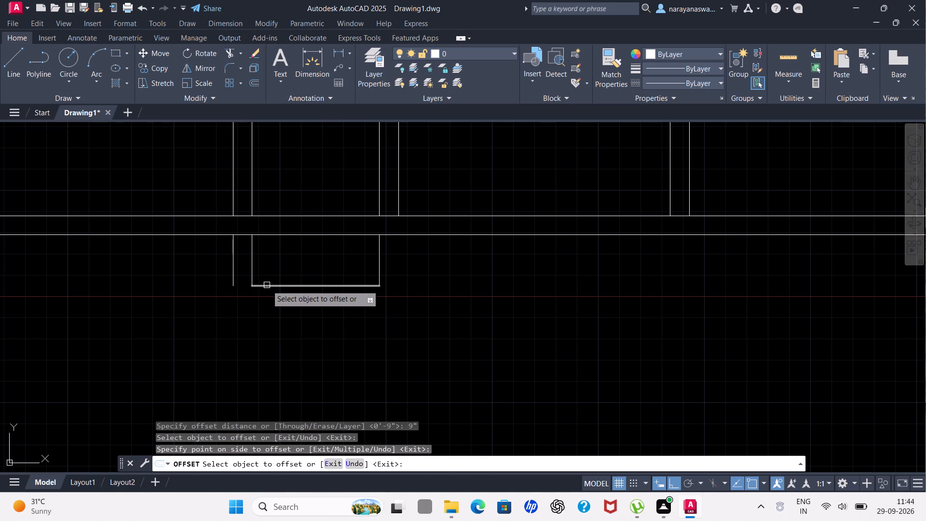
{"action": "left_click", "coordinate": [267, 285]}
{"action": "left_click", "coordinate": [274, 311]}
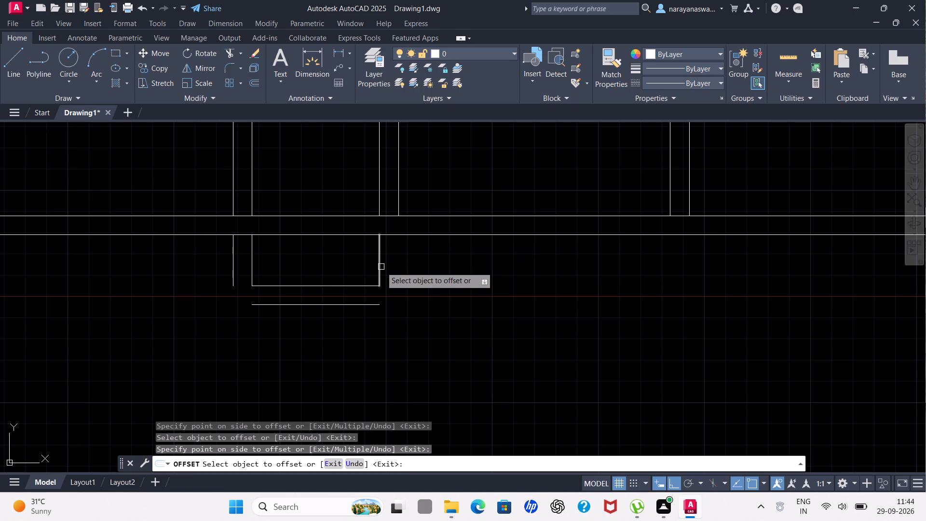
{"action": "left_click", "coordinate": [381, 267]}
{"action": "left_click", "coordinate": [422, 259]}
{"action": "key", "text": "Escape"}
{"action": "key", "text": "space"}
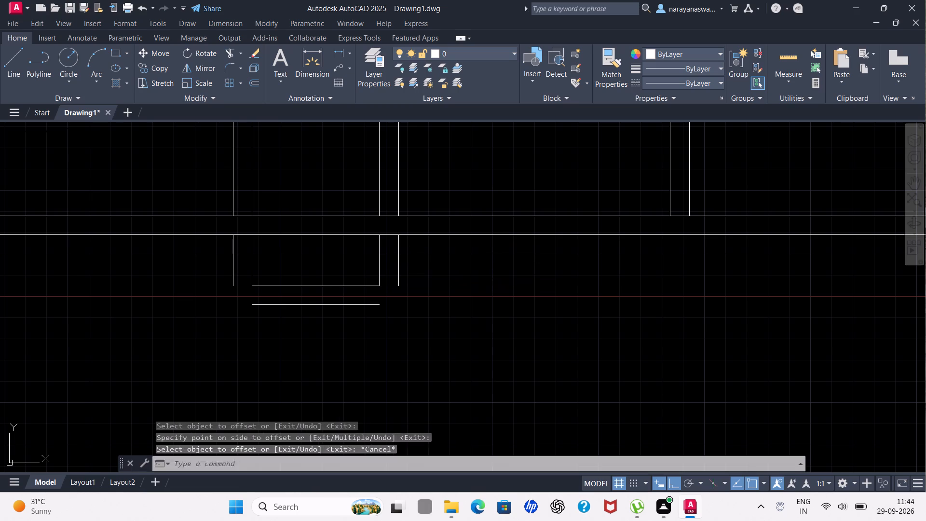
{"action": "key", "text": "space"}
{"action": "key", "text": "Escape"}
Fillet the bottom projection's outer horizontal line with both outer side lines at radius 0 to close the corners.
{"action": "type", "text": "FI"}
{"action": "type", "text": "LL"}
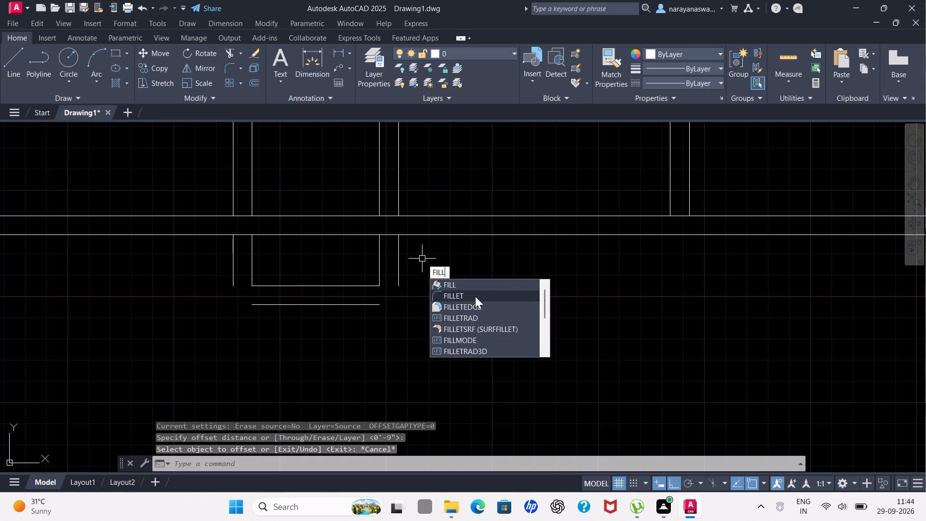
{"action": "left_click", "coordinate": [474, 294]}
{"action": "left_click", "coordinate": [234, 265]}
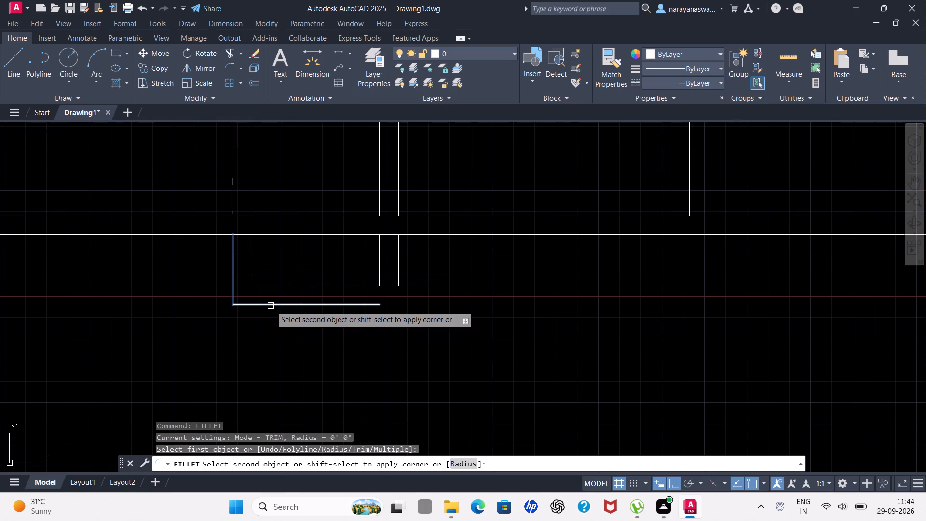
{"action": "left_click", "coordinate": [271, 306]}
{"action": "key", "text": "space"}
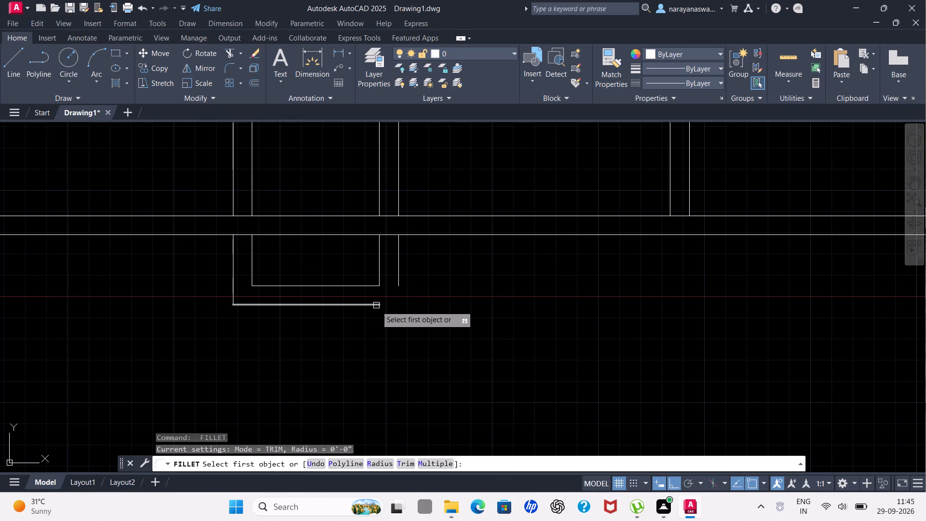
{"action": "left_click", "coordinate": [374, 303]}
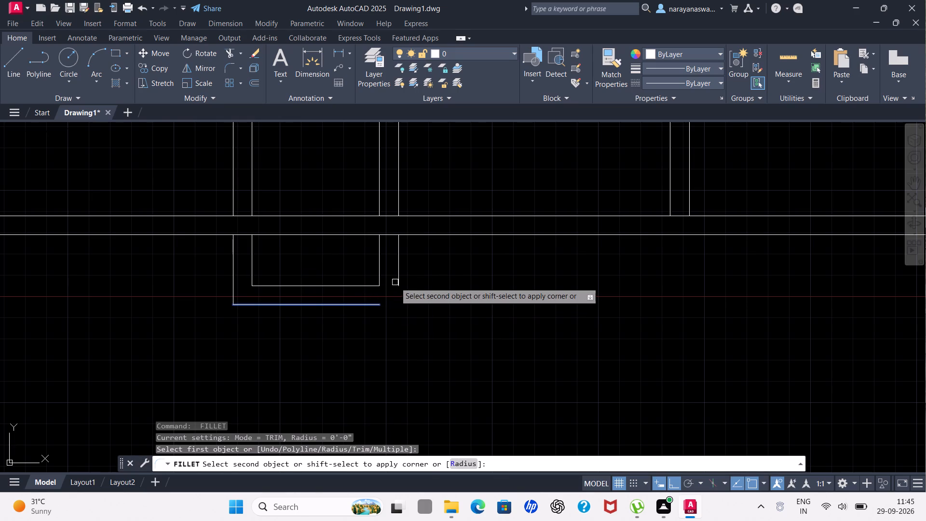
{"action": "left_click", "coordinate": [399, 276]}
Draw a three-sided projection outline 2' deep and 5' wide outside the top wall, aligned with the inner faces of the narrow room's 4.5" partitions.
{"action": "scroll", "coordinate": [413, 272], "scroll_direction": "down", "scroll_amount": 3}
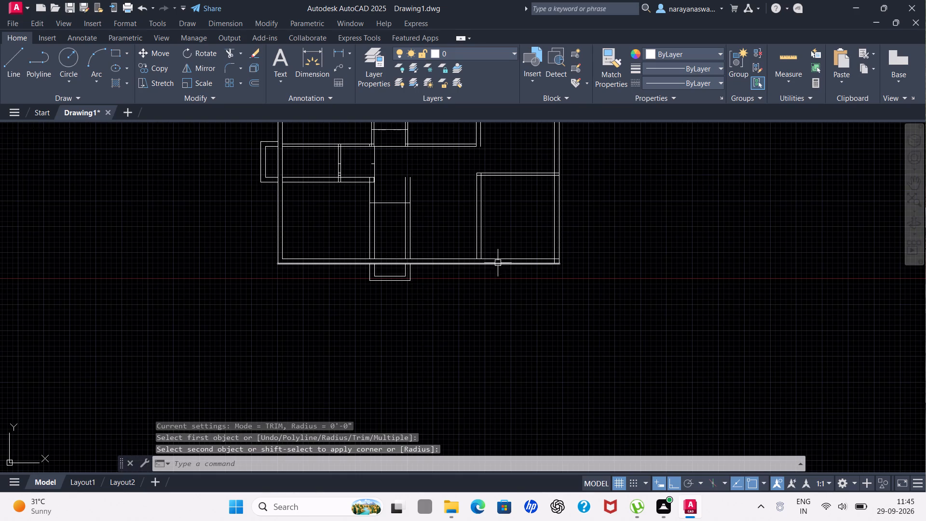
{"action": "scroll", "coordinate": [496, 262], "scroll_direction": "down", "scroll_amount": 3}
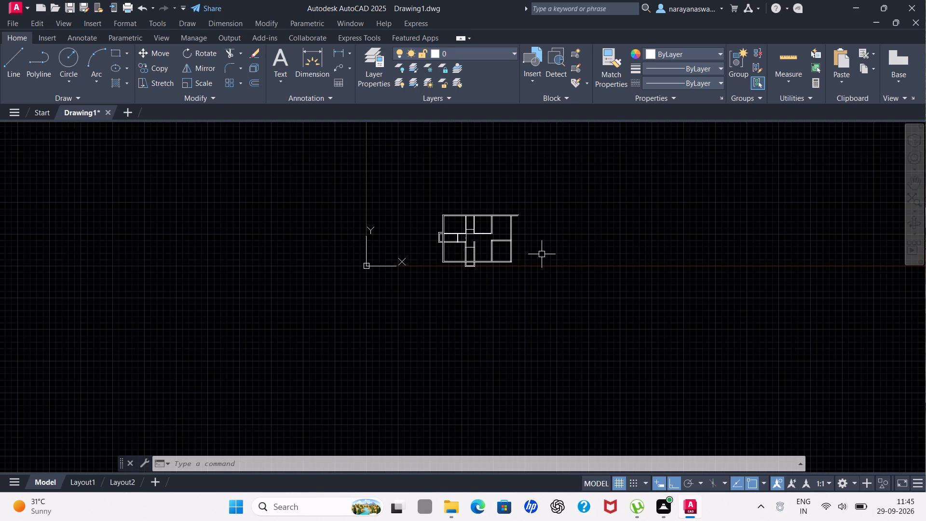
{"action": "scroll", "coordinate": [494, 210], "scroll_direction": "up", "scroll_amount": 1}
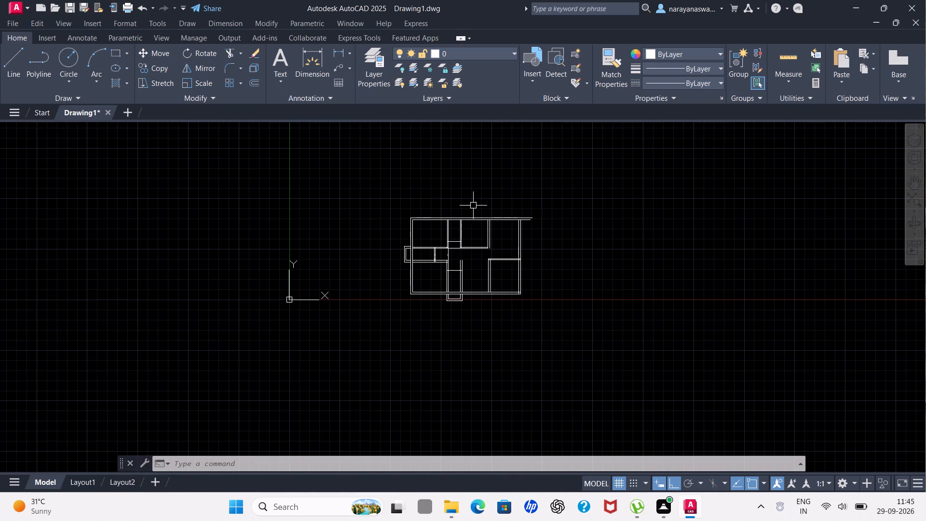
{"action": "scroll", "coordinate": [473, 206], "scroll_direction": "up", "scroll_amount": 2}
{"action": "scroll", "coordinate": [436, 225], "scroll_direction": "up", "scroll_amount": 1}
{"action": "scroll", "coordinate": [358, 205], "scroll_direction": "up", "scroll_amount": 1}
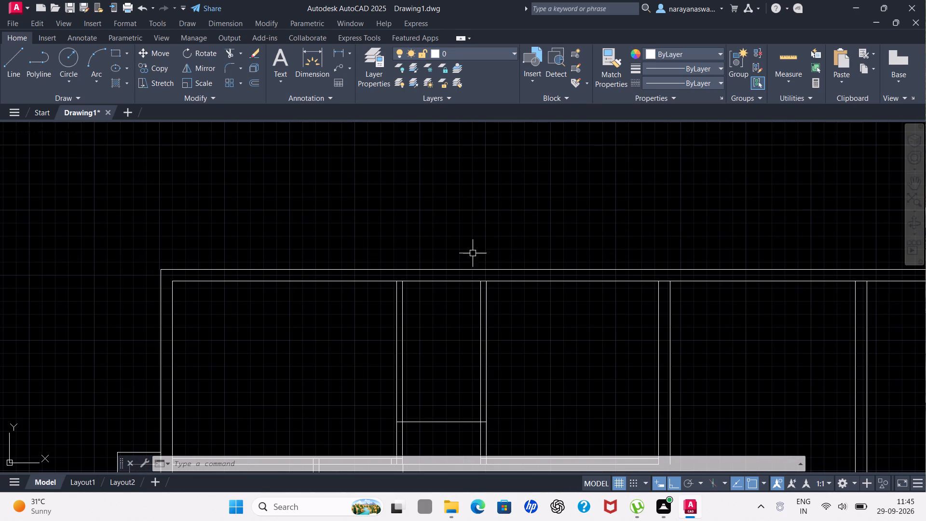
{"action": "scroll", "coordinate": [474, 249], "scroll_direction": "down", "scroll_amount": 3}
{"action": "scroll", "coordinate": [489, 354], "scroll_direction": "up", "scroll_amount": 1}
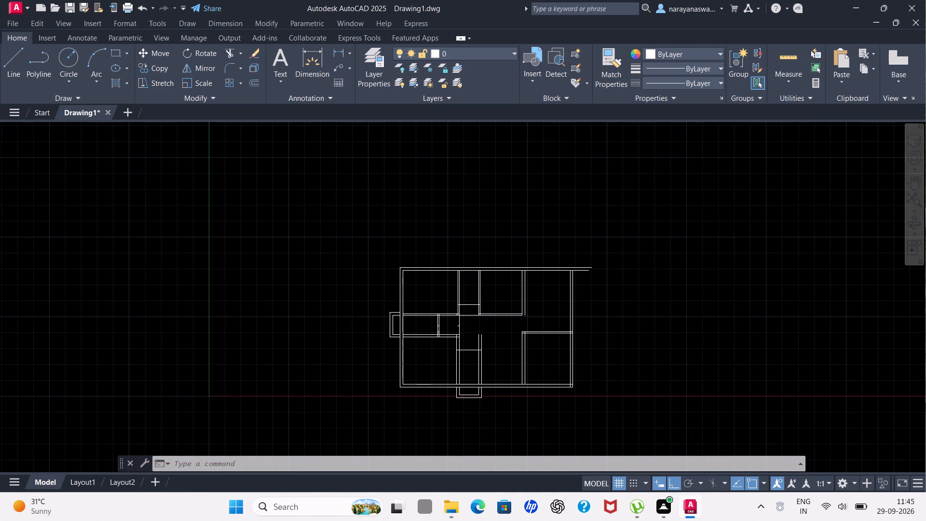
{"action": "scroll", "coordinate": [491, 194], "scroll_direction": "up", "scroll_amount": 2}
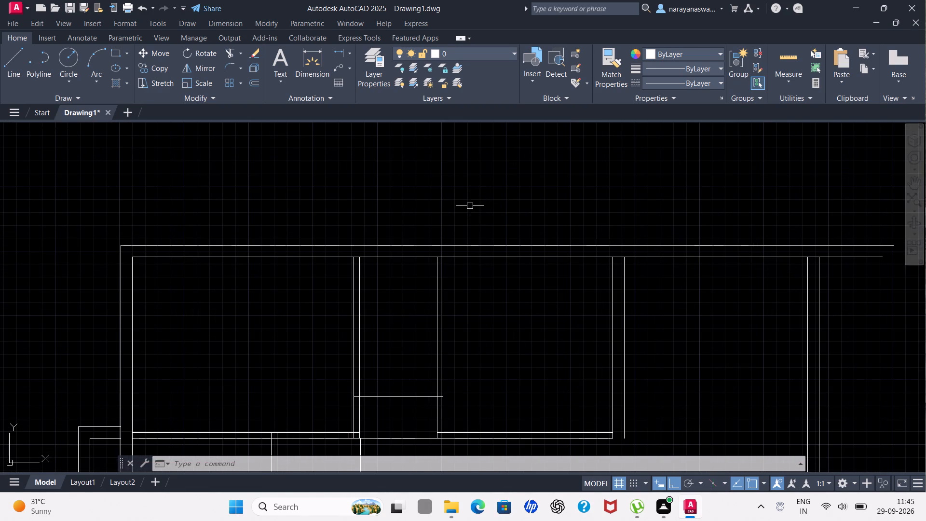
{"action": "scroll", "coordinate": [498, 232], "scroll_direction": "down", "scroll_amount": 1}
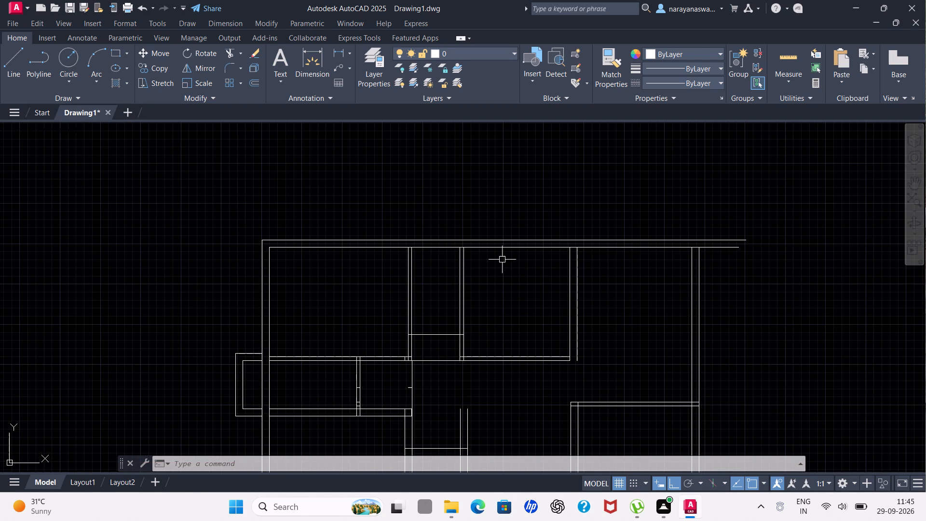
{"action": "scroll", "coordinate": [504, 232], "scroll_direction": "up", "scroll_amount": 1}
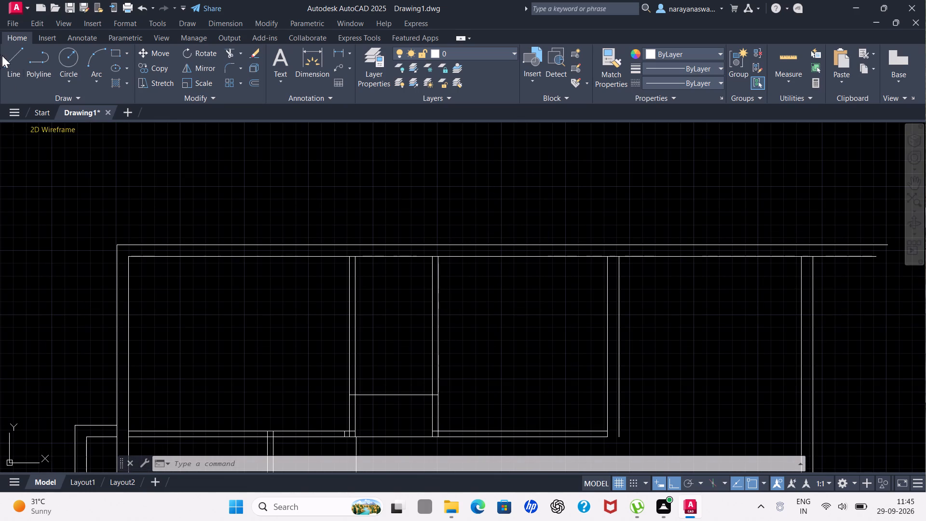
{"action": "left_click", "coordinate": [9, 69]}
{"action": "scroll", "coordinate": [368, 227], "scroll_direction": "up", "scroll_amount": 3}
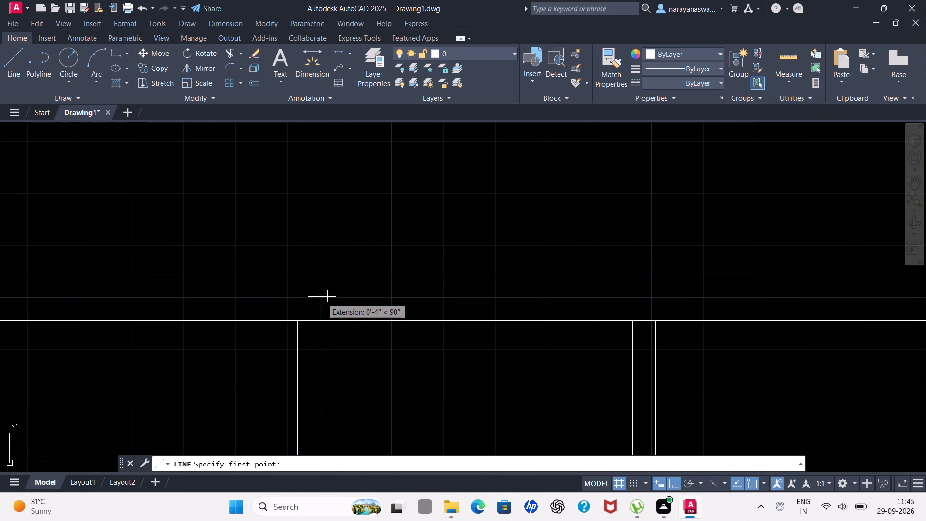
{"action": "left_click_drag", "start_coordinate": [322, 271], "coordinate": [322, 261]}
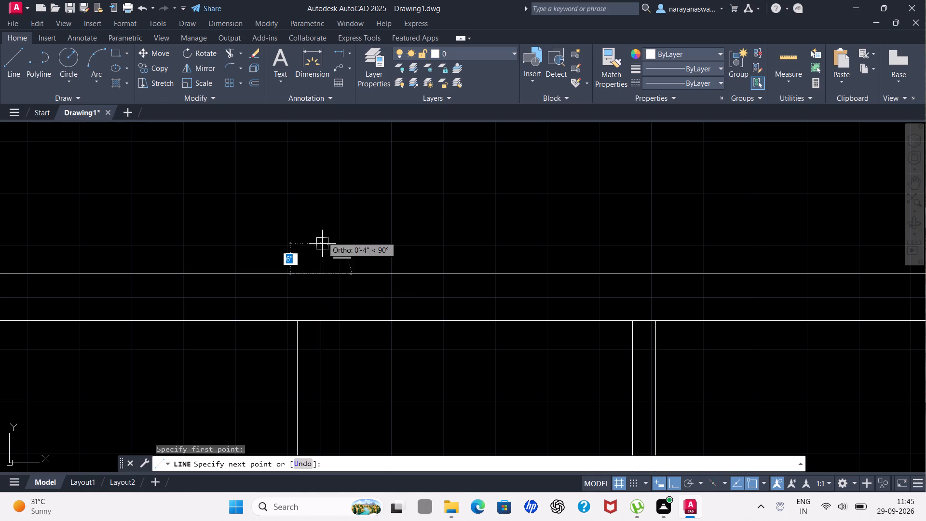
{"action": "key", "text": "2"}
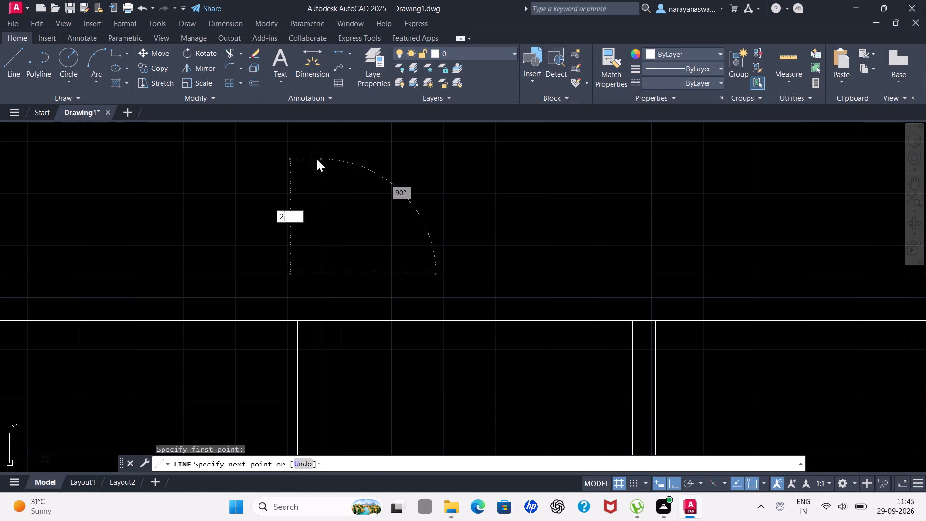
{"action": "key", "text": "apostrophe"}
{"action": "key", "text": "Return"}
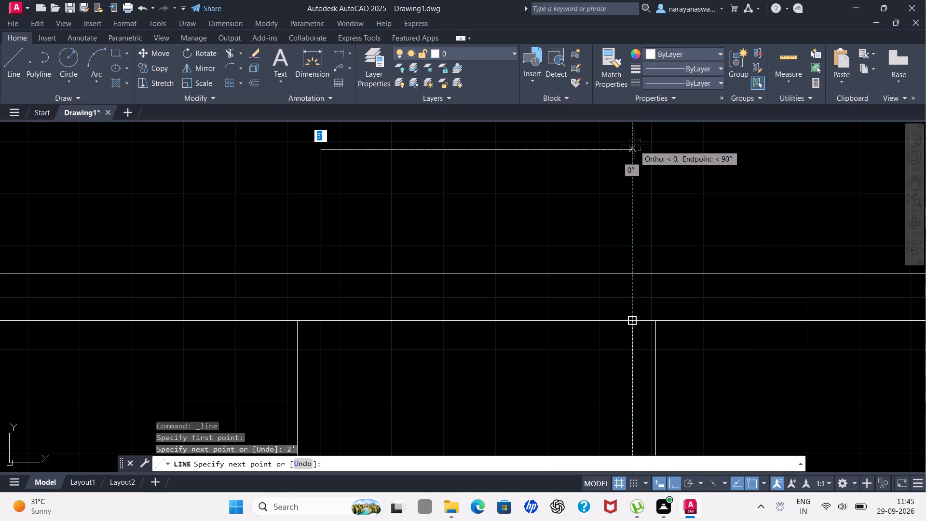
{"action": "left_click", "coordinate": [634, 151]}
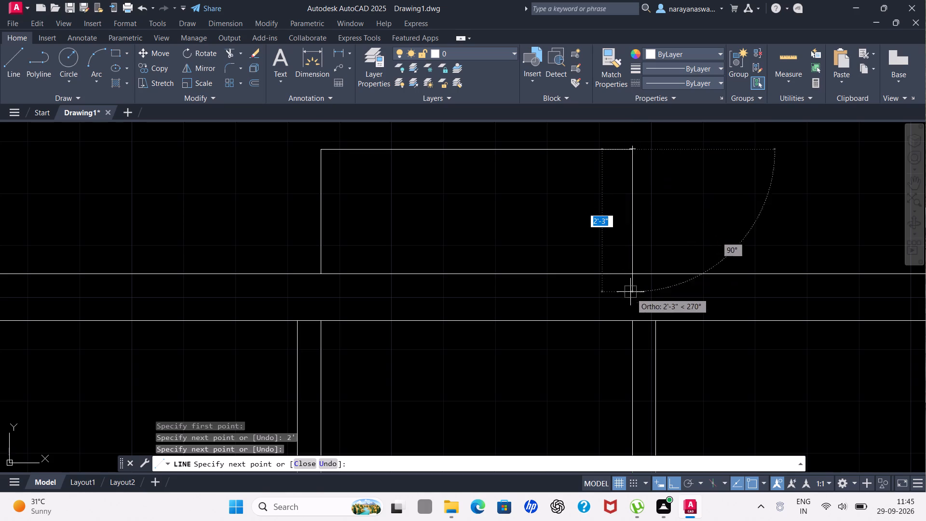
{"action": "left_click", "coordinate": [634, 274]}
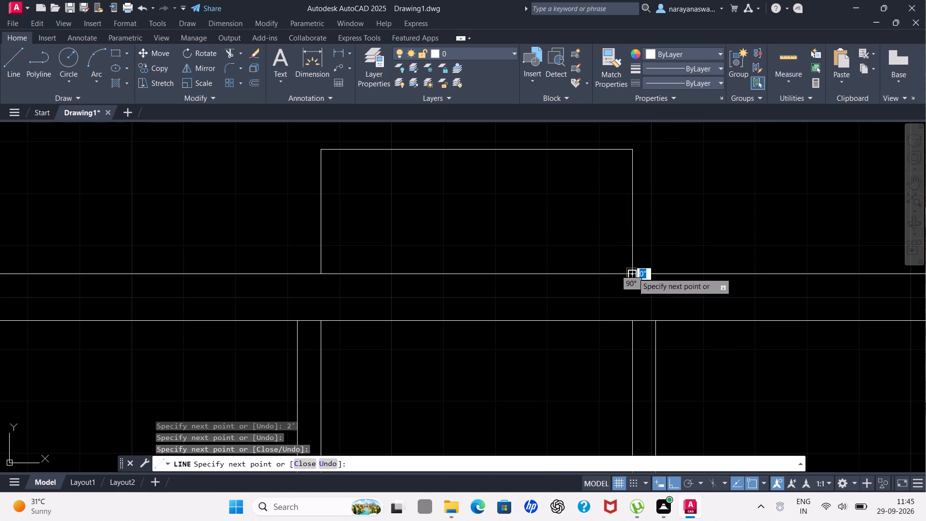
{"action": "key", "text": "Escape"}
{"action": "scroll", "coordinate": [632, 273], "scroll_direction": "down", "scroll_amount": 2}
{"action": "scroll", "coordinate": [756, 255], "scroll_direction": "up", "scroll_amount": 2}
{"action": "scroll", "coordinate": [641, 227], "scroll_direction": "down", "scroll_amount": 1}
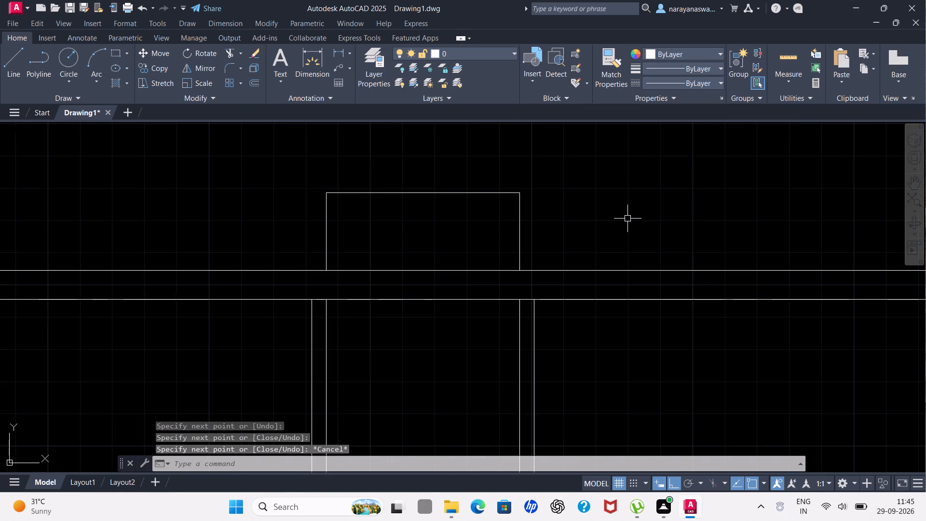
Offset the top projection's upper line and its two side lines outward by 9" to form its wall thickness.
{"action": "type", "text": "OF"}
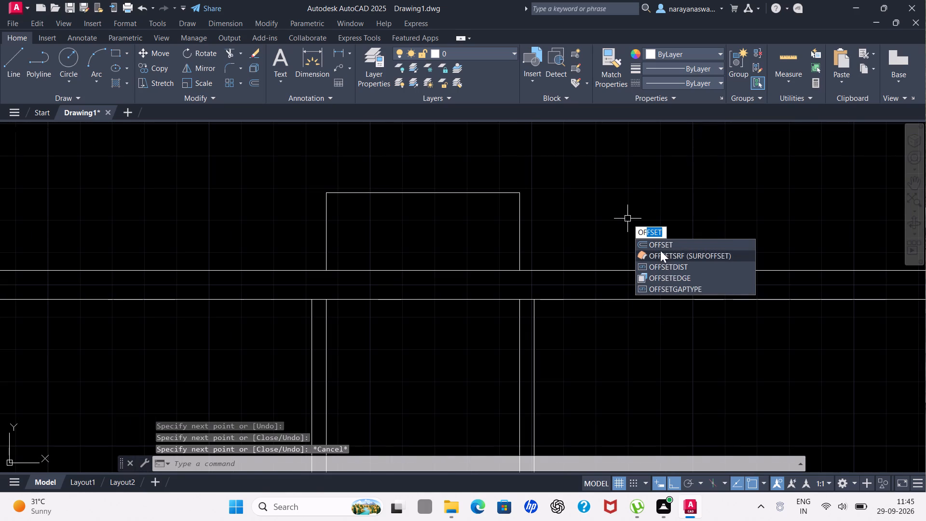
{"action": "left_click", "coordinate": [666, 239]}
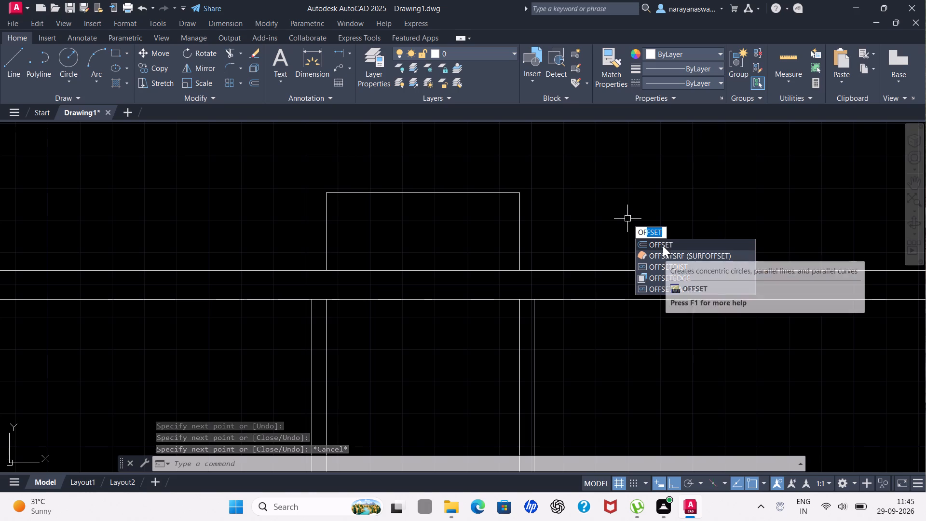
{"action": "left_click", "coordinate": [663, 242]}
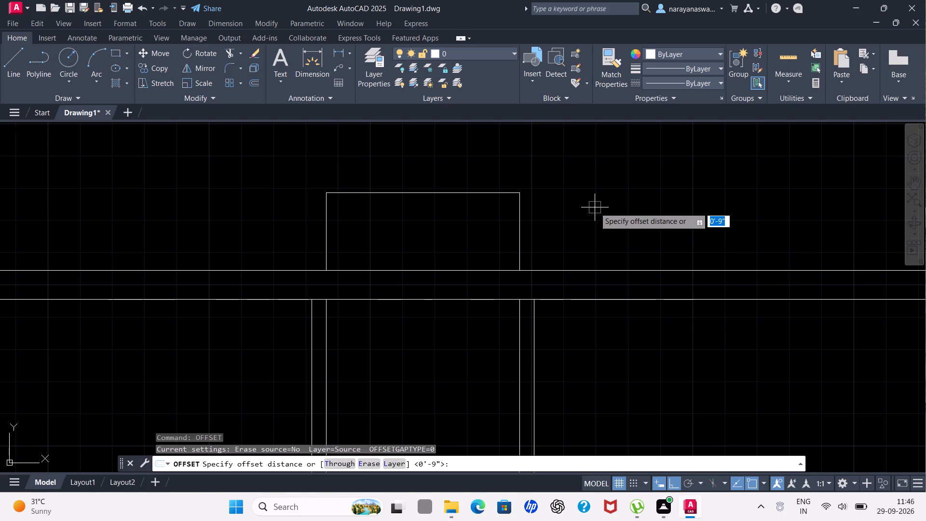
{"action": "type", "text": "9\""}
{"action": "key", "text": "Return"}
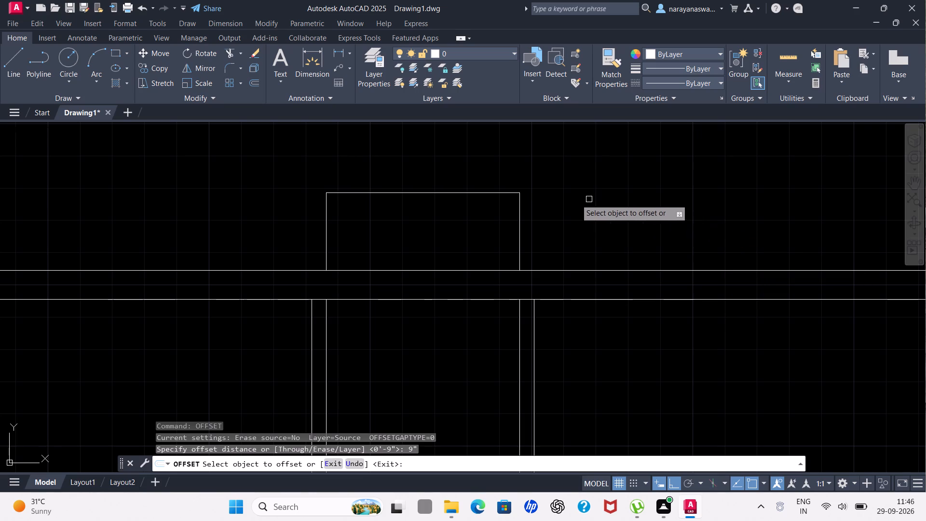
{"action": "left_click", "coordinate": [498, 194]}
{"action": "left_click", "coordinate": [500, 178]}
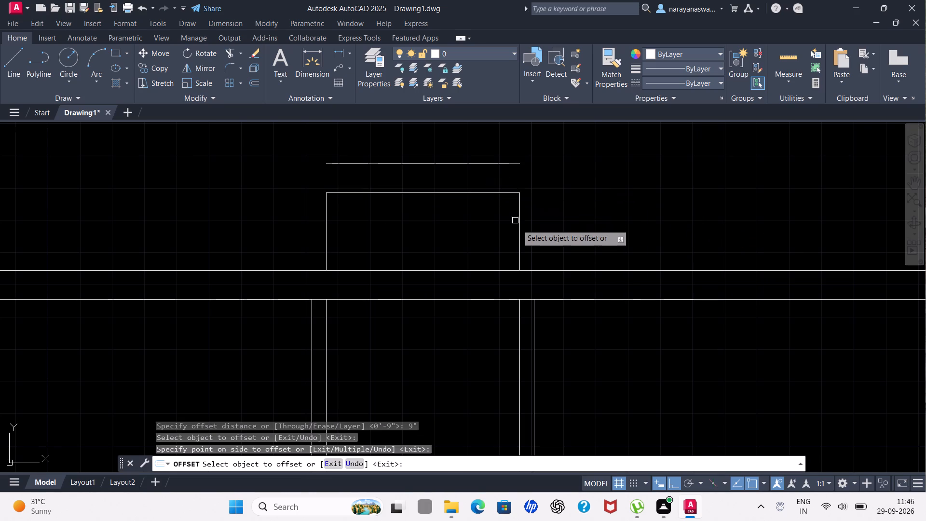
{"action": "left_click", "coordinate": [522, 241]}
{"action": "left_click", "coordinate": [532, 237]}
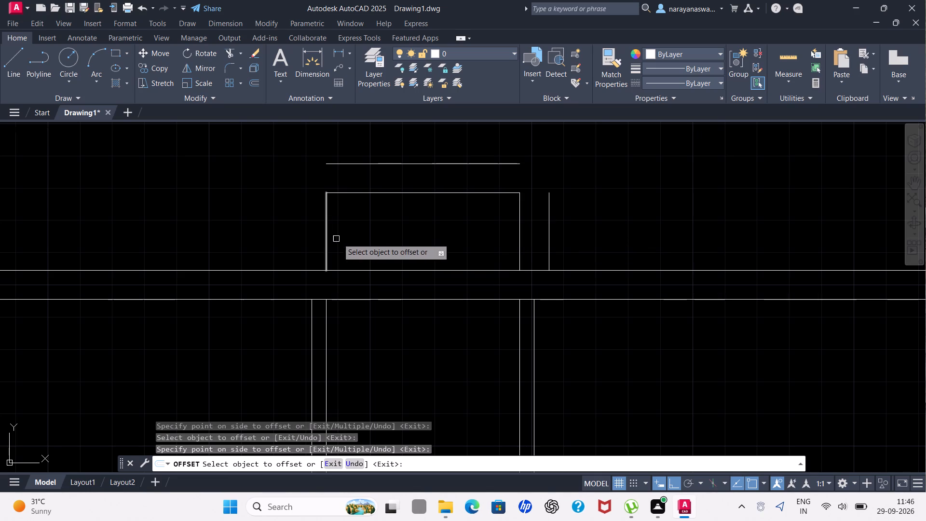
{"action": "left_click", "coordinate": [326, 244]}
{"action": "left_click", "coordinate": [292, 246]}
{"action": "key", "text": "Escape"}
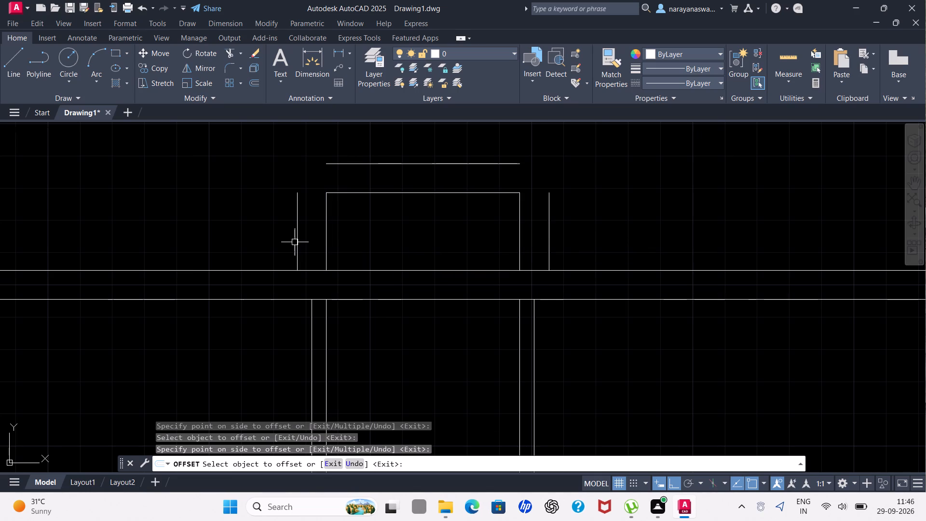
Fillet the top projection's outer horizontal line with both outer side lines at radius 0 to close the corners.
{"action": "type", "text": "FIL"}
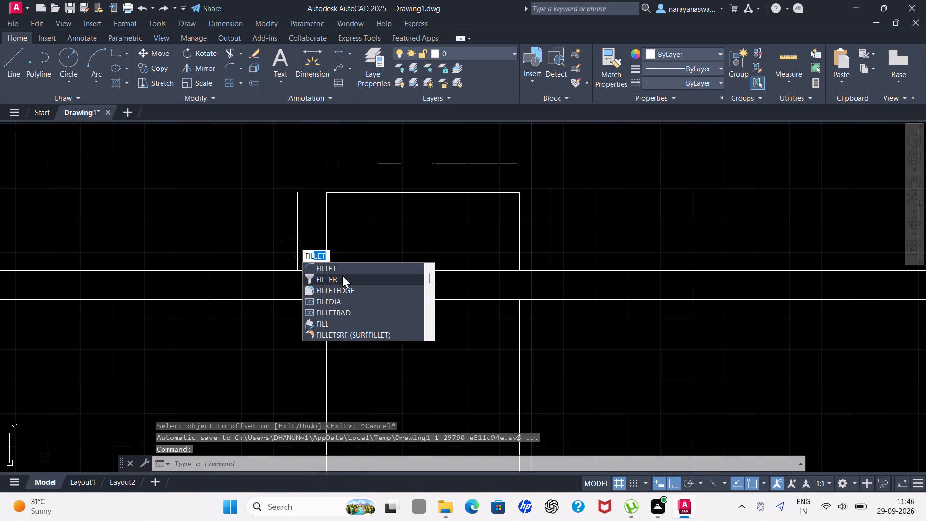
{"action": "left_click", "coordinate": [347, 270]}
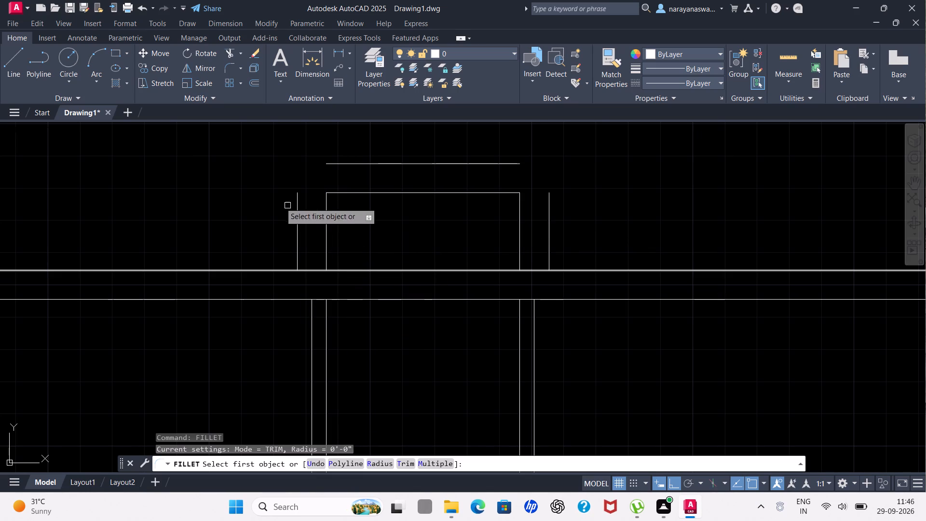
{"action": "left_click", "coordinate": [300, 209]}
{"action": "left_click", "coordinate": [338, 166]}
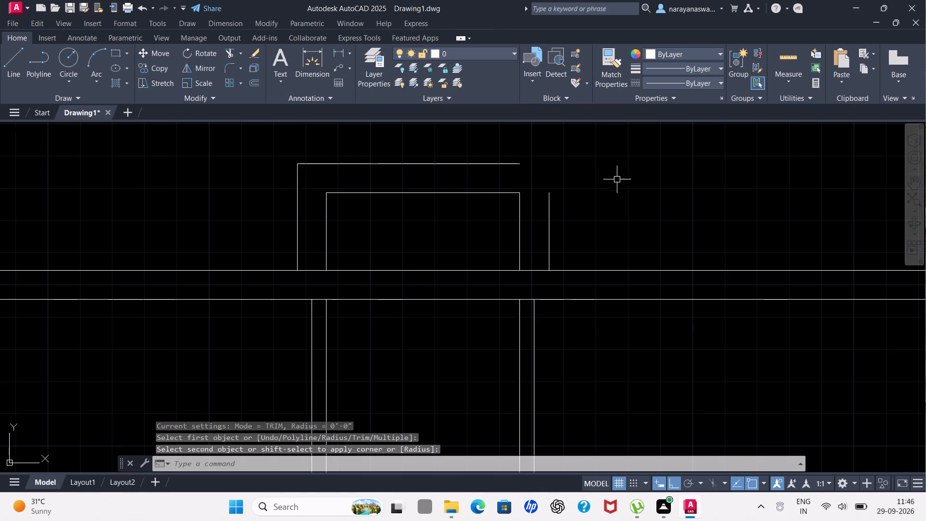
{"action": "key", "text": "space"}
{"action": "left_click", "coordinate": [518, 165]}
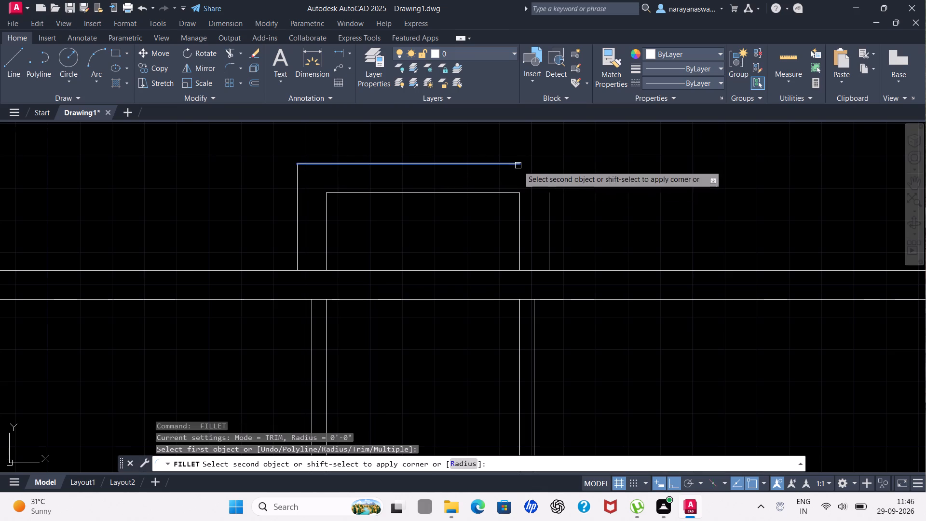
{"action": "left_click", "coordinate": [551, 213]}
{"action": "scroll", "coordinate": [551, 213], "scroll_direction": "down", "scroll_amount": 3}
{"action": "key", "text": "Escape"}
Draw connected lines from the right wall's inner face up to the top wall's outer line, across the wall thickness and back down.
{"action": "scroll", "coordinate": [576, 196], "scroll_direction": "down", "scroll_amount": 2}
{"action": "scroll", "coordinate": [690, 230], "scroll_direction": "up", "scroll_amount": 1}
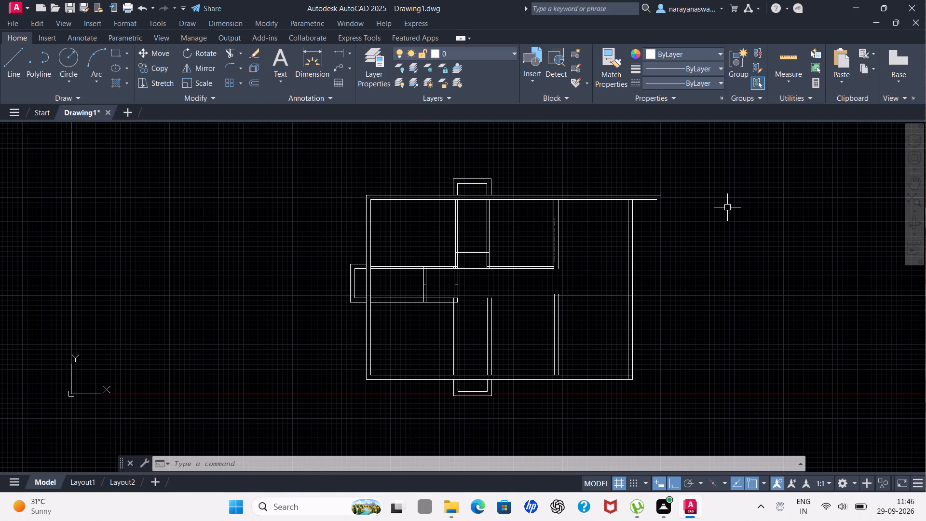
{"action": "left_click", "coordinate": [13, 53]}
{"action": "scroll", "coordinate": [650, 167], "scroll_direction": "up", "scroll_amount": 3}
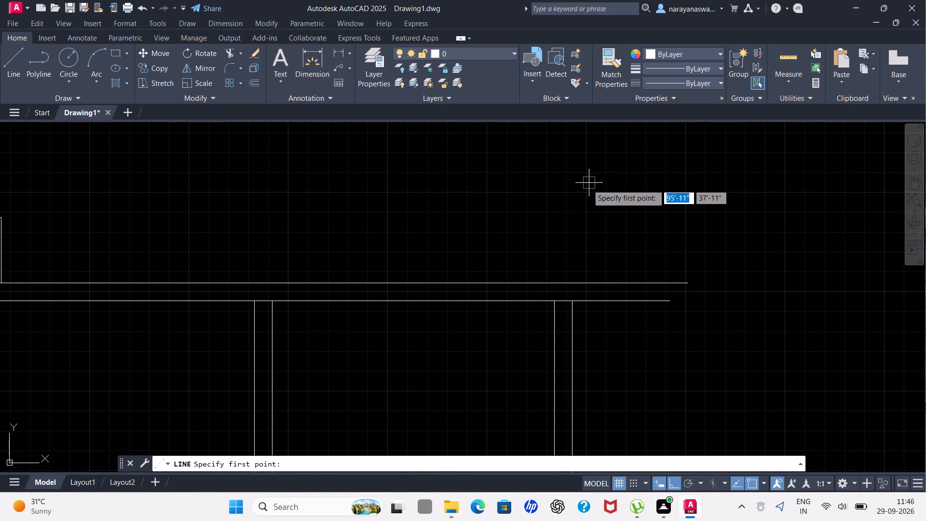
{"action": "left_click_drag", "start_coordinate": [555, 303], "coordinate": [559, 290]}
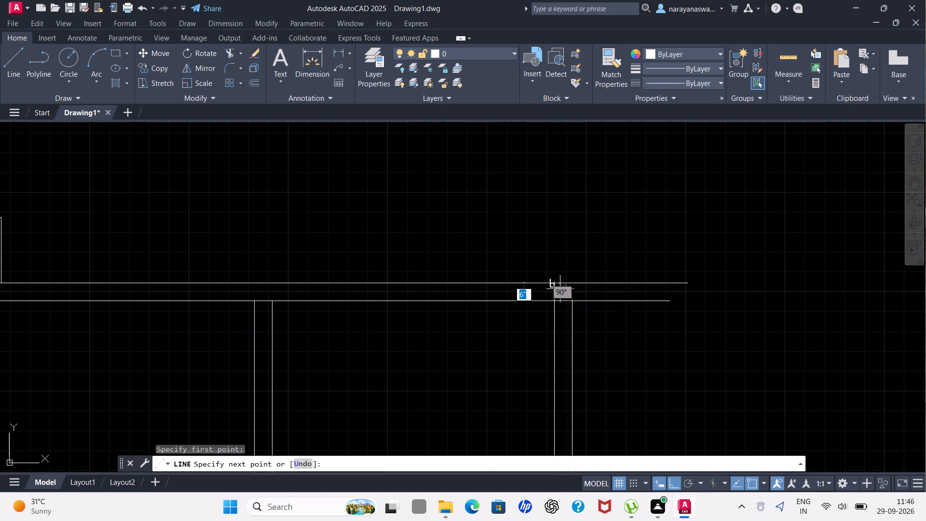
{"action": "left_click", "coordinate": [559, 280]}
{"action": "left_click", "coordinate": [572, 285]}
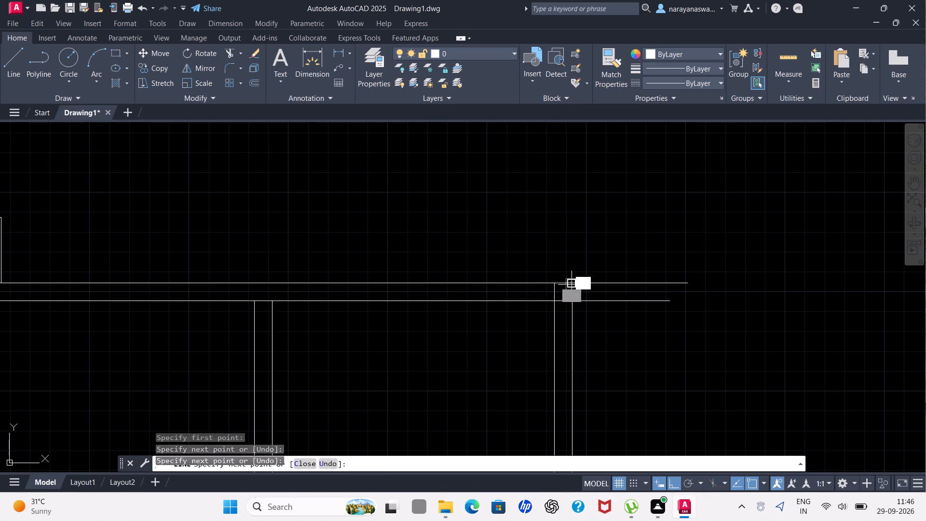
{"action": "left_click", "coordinate": [571, 304]}
{"action": "key", "text": "Escape"}
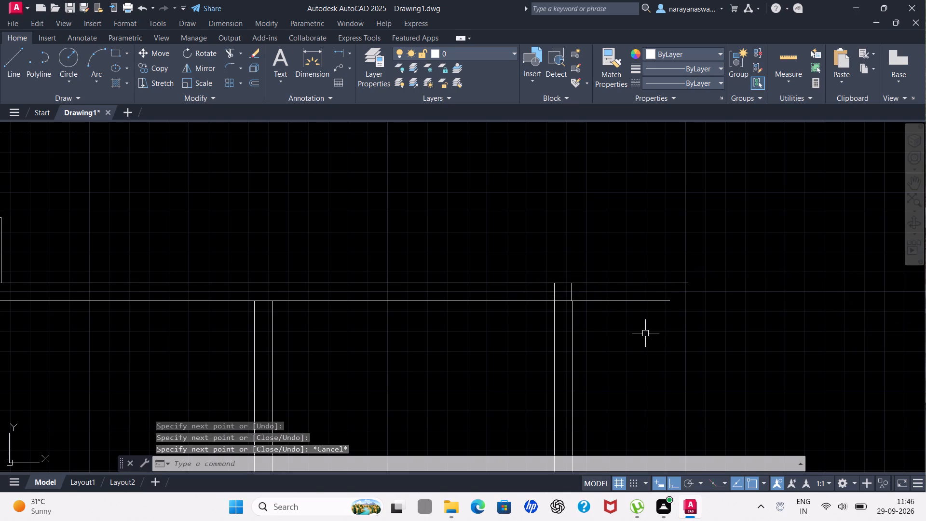
Delete the short horizontal segment and the misaligned outer vertical segment just drawn at the top-right wall corner.
{"action": "scroll", "coordinate": [521, 295], "scroll_direction": "up", "scroll_amount": 2}
{"action": "scroll", "coordinate": [667, 319], "scroll_direction": "up", "scroll_amount": 2}
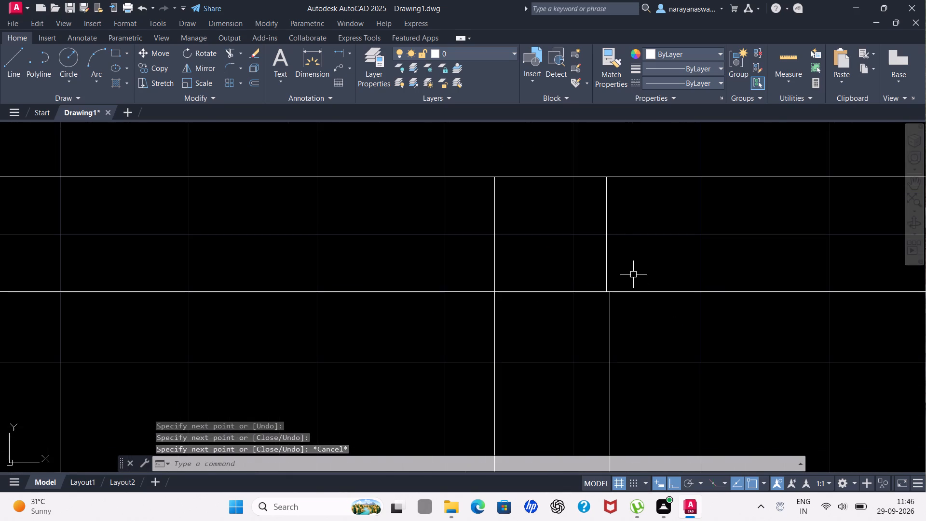
{"action": "left_click", "coordinate": [606, 234]}
{"action": "left_click", "coordinate": [563, 178]}
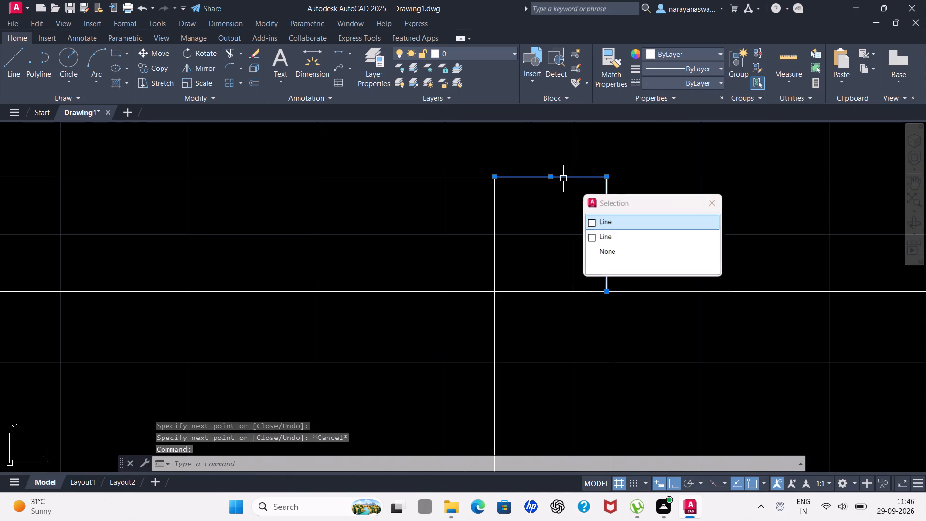
{"action": "key", "text": "Delete"}
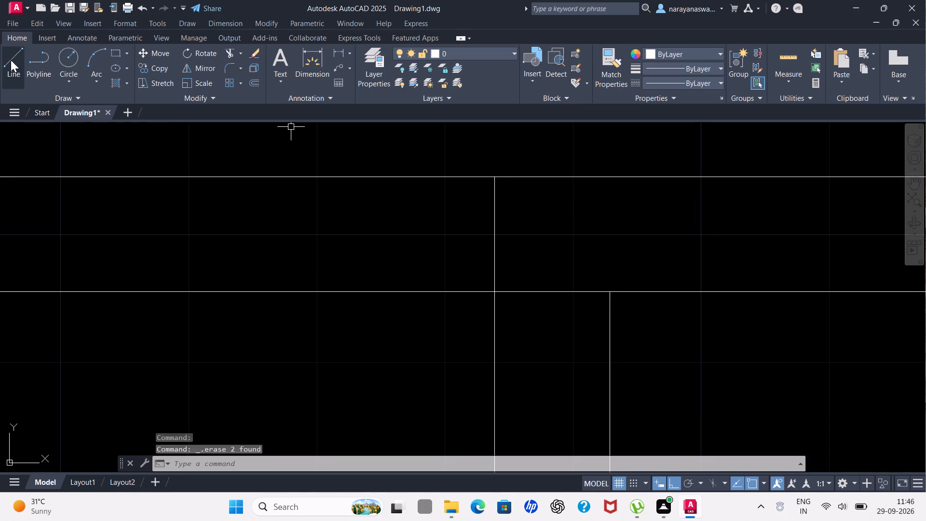
Draw a vertical line extending the right wall's outer face up to the top wall's outer line.
{"action": "left_click_drag", "start_coordinate": [11, 60], "coordinate": [16, 60]}
{"action": "left_click_drag", "start_coordinate": [609, 289], "coordinate": [609, 281]}
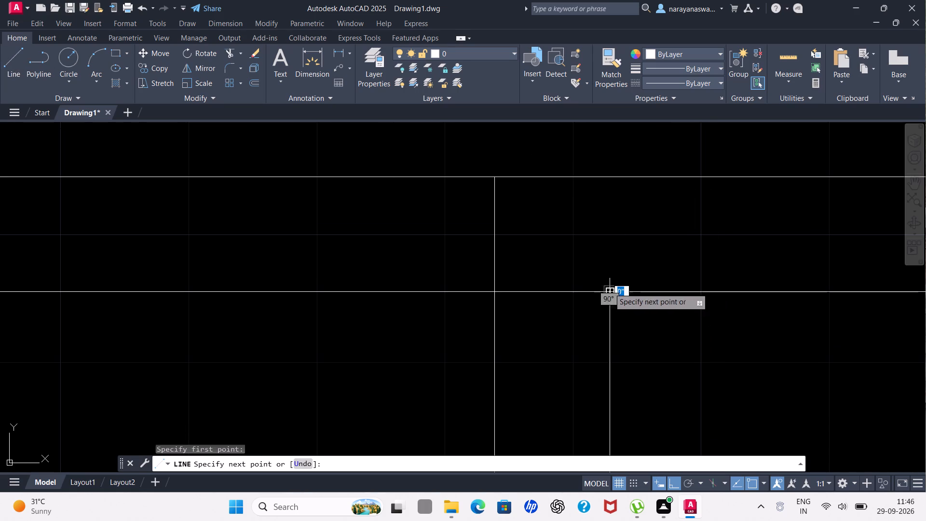
{"action": "left_click_drag", "start_coordinate": [609, 281], "coordinate": [629, 158]}
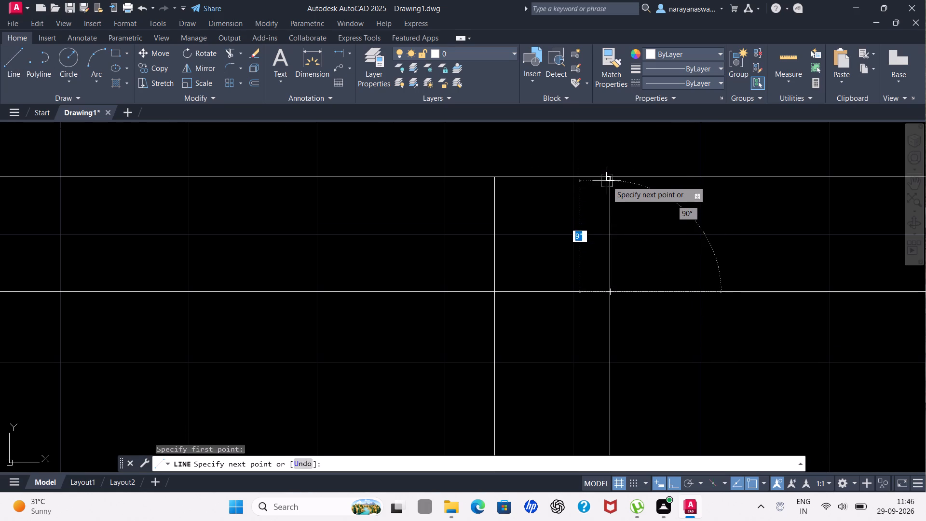
{"action": "left_click", "coordinate": [608, 179]}
{"action": "key", "text": "Escape"}
Trim the overhanging ends of both top wall lines beyond the right wall's outer face.
{"action": "scroll", "coordinate": [616, 189], "scroll_direction": "down", "scroll_amount": 4}
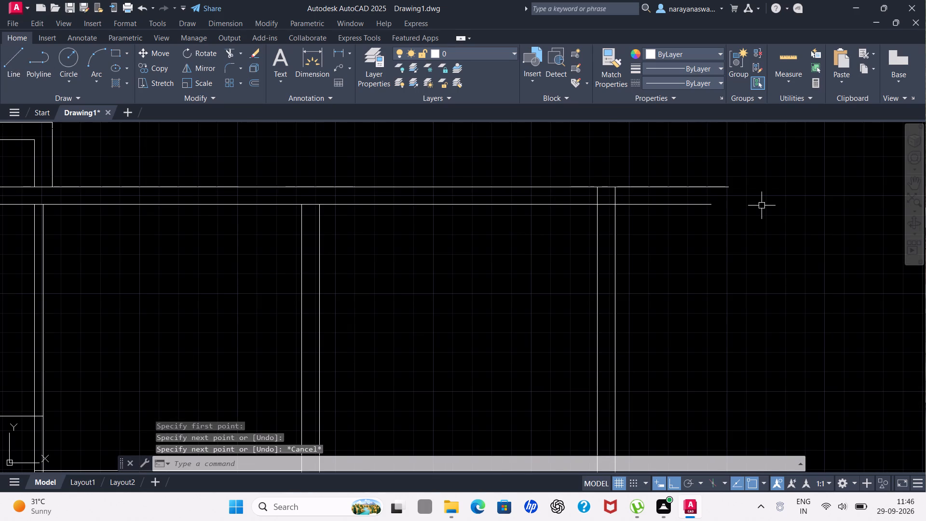
{"action": "key", "text": "y"}
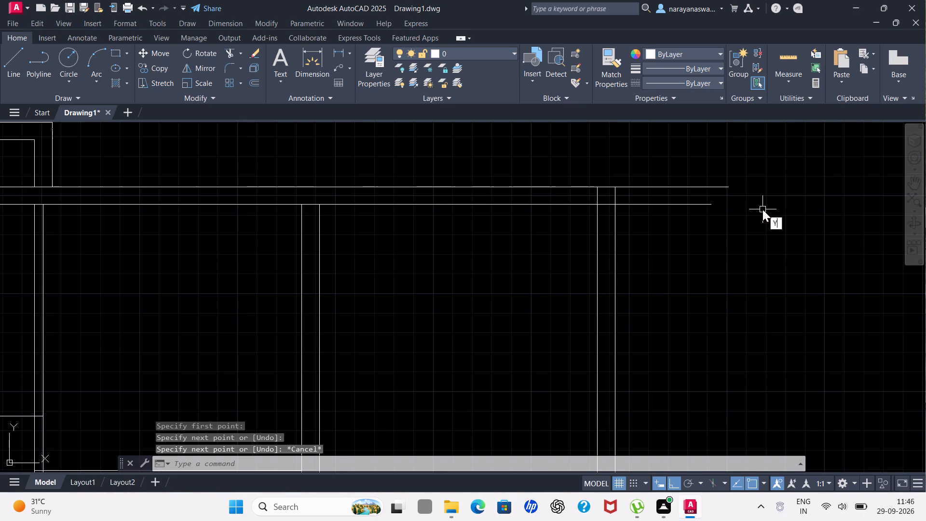
{"action": "key", "text": "Escape"}
{"action": "type", "text": "TR"}
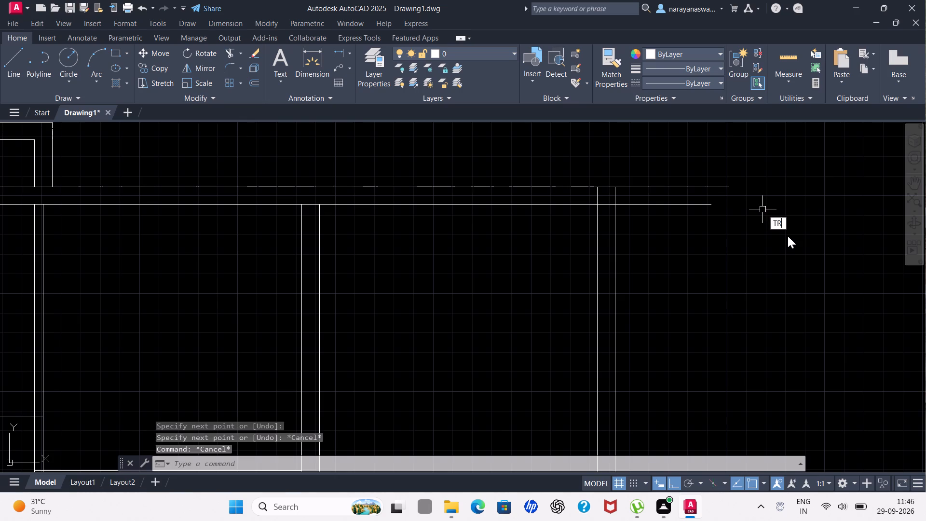
{"action": "left_click", "coordinate": [803, 232]}
{"action": "left_click_drag", "start_coordinate": [751, 165], "coordinate": [692, 238]}
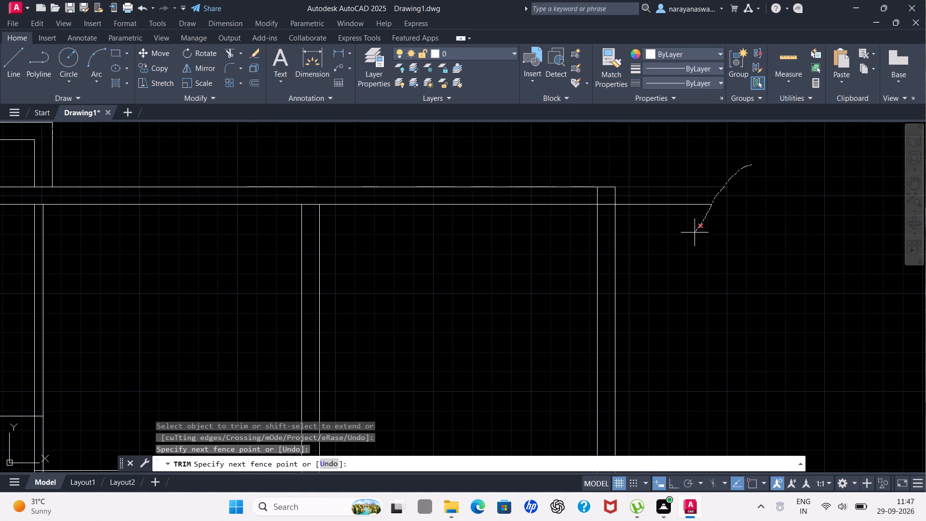
{"action": "left_click_drag", "start_coordinate": [692, 238], "coordinate": [699, 158]}
{"action": "scroll", "coordinate": [700, 173], "scroll_direction": "down", "scroll_amount": 4}
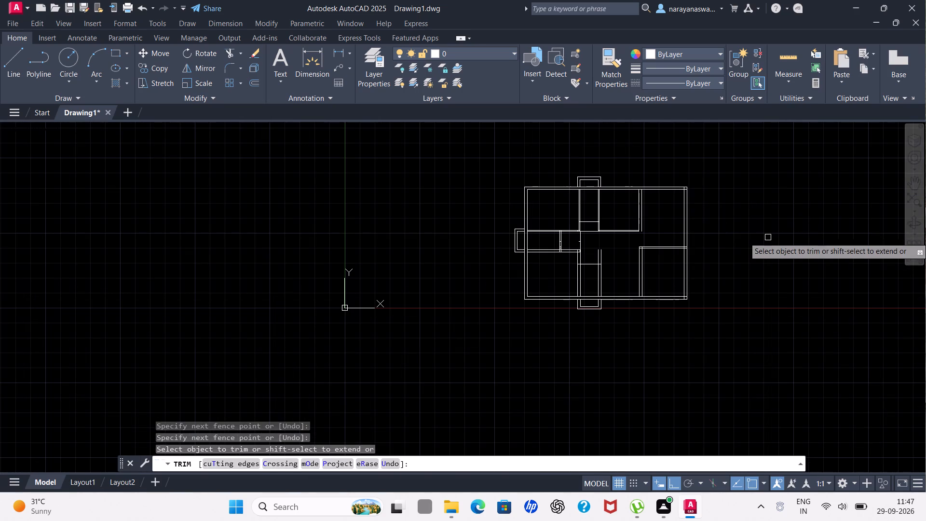
{"action": "key", "text": "Escape"}
Examine the walls, partitions and projections across the whole floor plan.
{"action": "scroll", "coordinate": [774, 252], "scroll_direction": "down", "scroll_amount": 2}
{"action": "scroll", "coordinate": [774, 252], "scroll_direction": "up", "scroll_amount": 3}
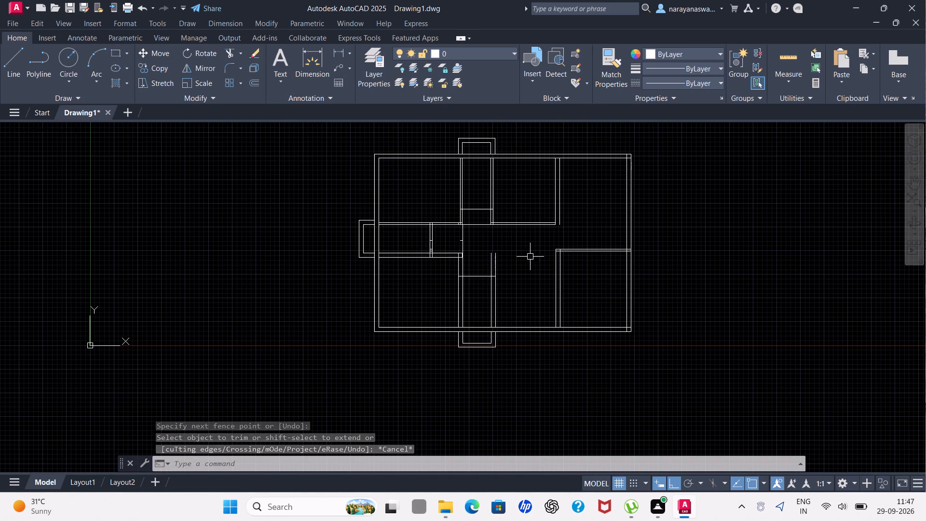
{"action": "scroll", "coordinate": [436, 261], "scroll_direction": "up", "scroll_amount": 2}
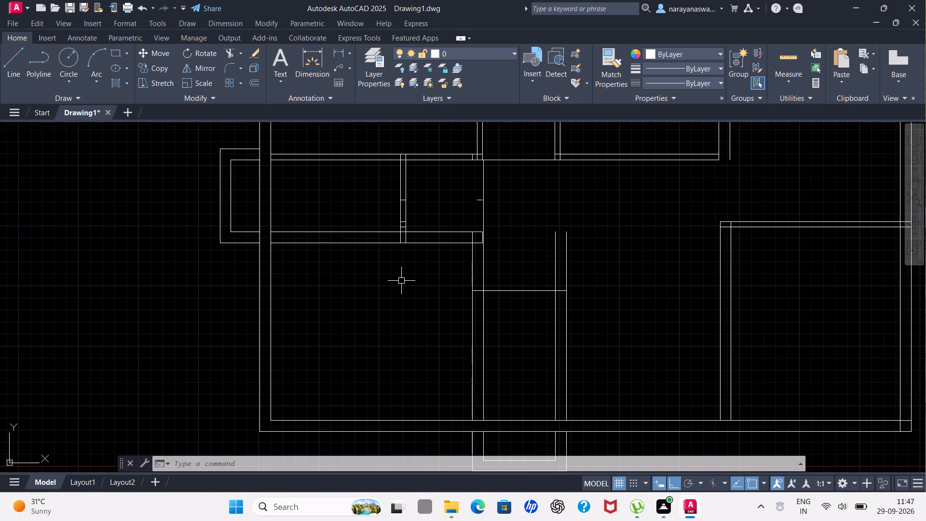
{"action": "scroll", "coordinate": [355, 265], "scroll_direction": "down", "scroll_amount": 2}
{"action": "scroll", "coordinate": [375, 237], "scroll_direction": "up", "scroll_amount": 1}
{"action": "scroll", "coordinate": [365, 279], "scroll_direction": "up", "scroll_amount": 1}
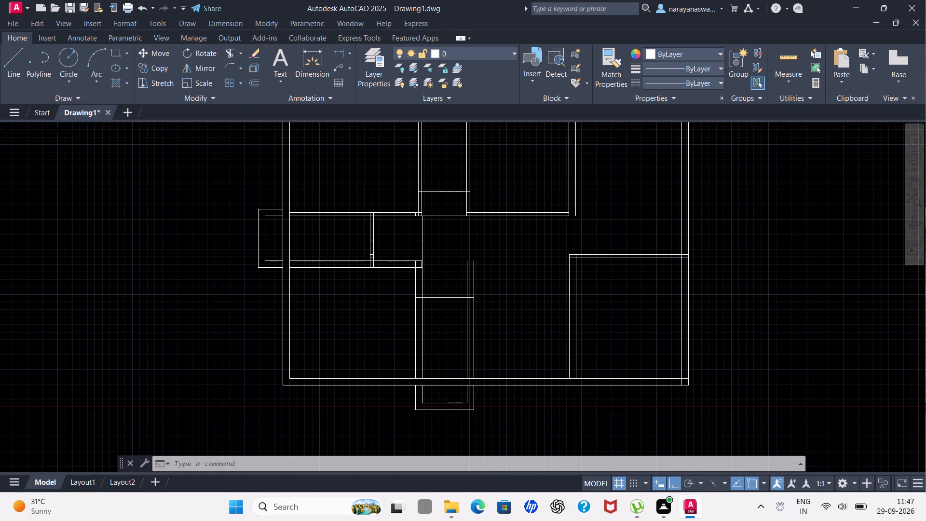
Start saving the drawing and choose the harika folder on the Desktop as its location.
{"action": "key", "text": "ctrl+s"}
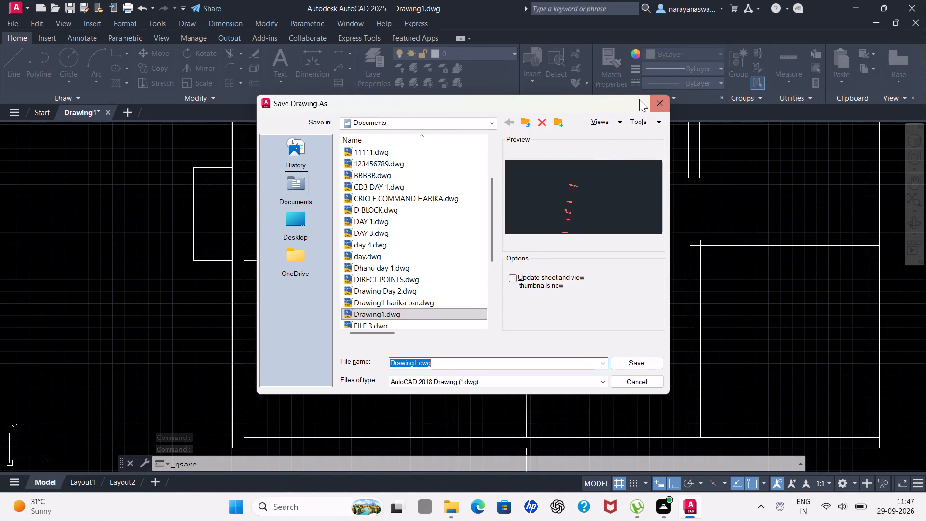
{"action": "left_click", "coordinate": [658, 103]}
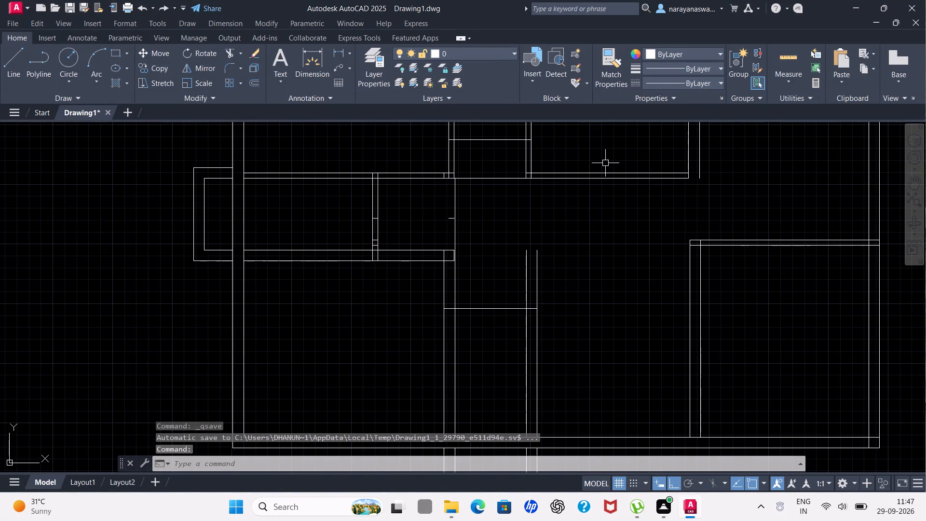
{"action": "key", "text": "ctrl+s"}
{"action": "left_click", "coordinate": [293, 220]}
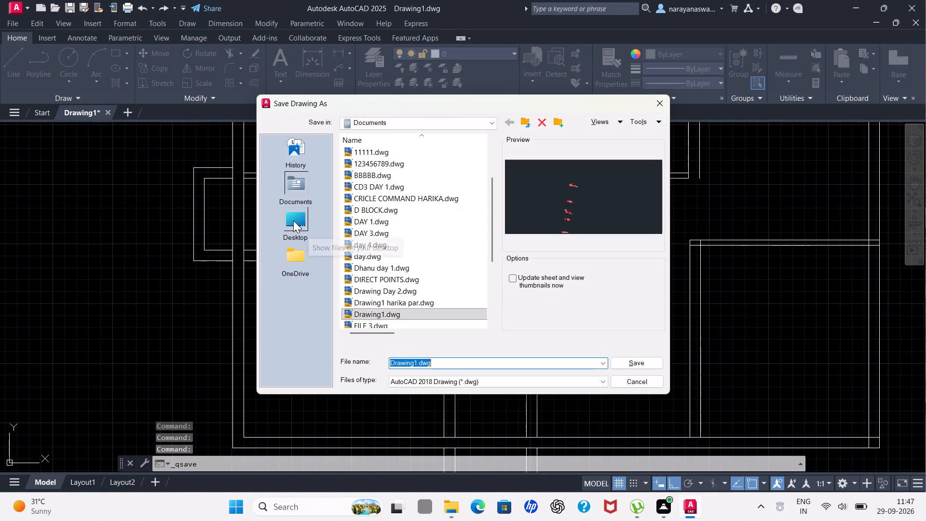
{"action": "scroll", "coordinate": [374, 240], "scroll_direction": "down", "scroll_amount": 2}
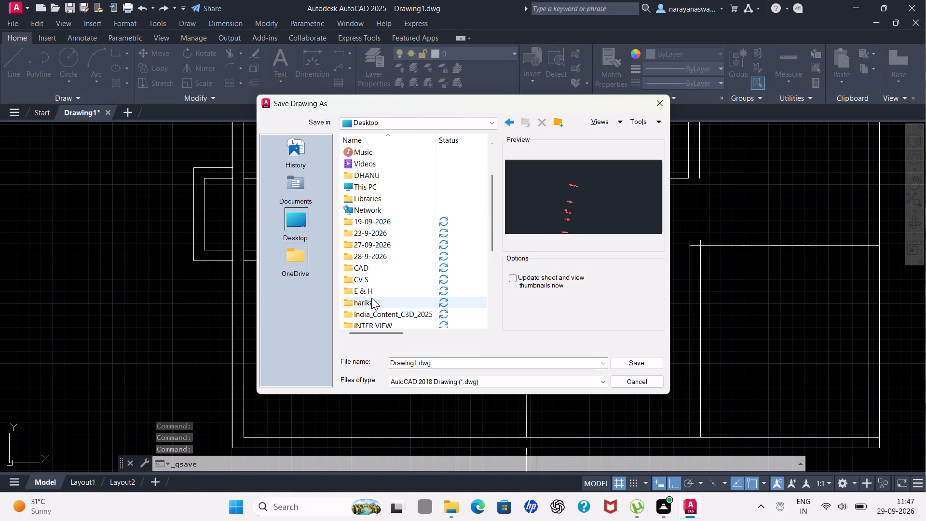
{"action": "left_click_drag", "start_coordinate": [373, 293], "coordinate": [378, 291]}
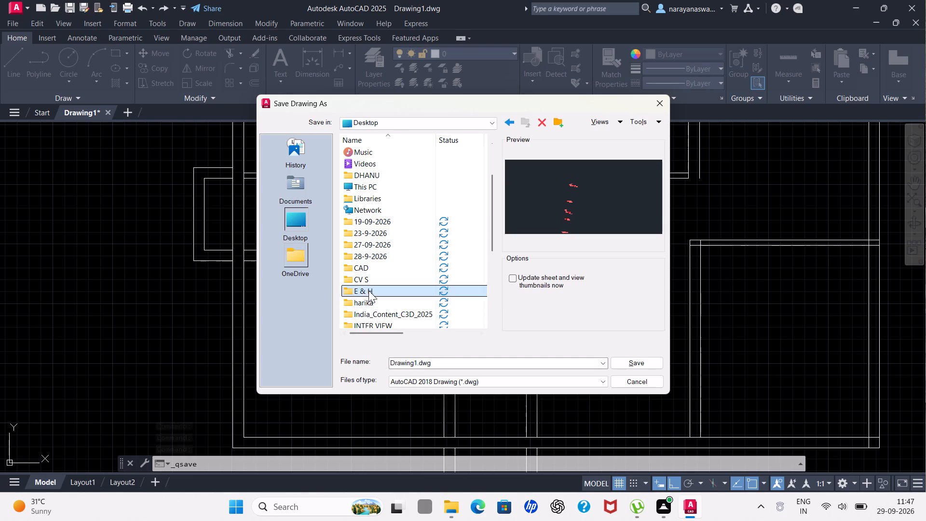
{"action": "left_click", "coordinate": [373, 306]}
{"action": "left_click", "coordinate": [373, 306]}
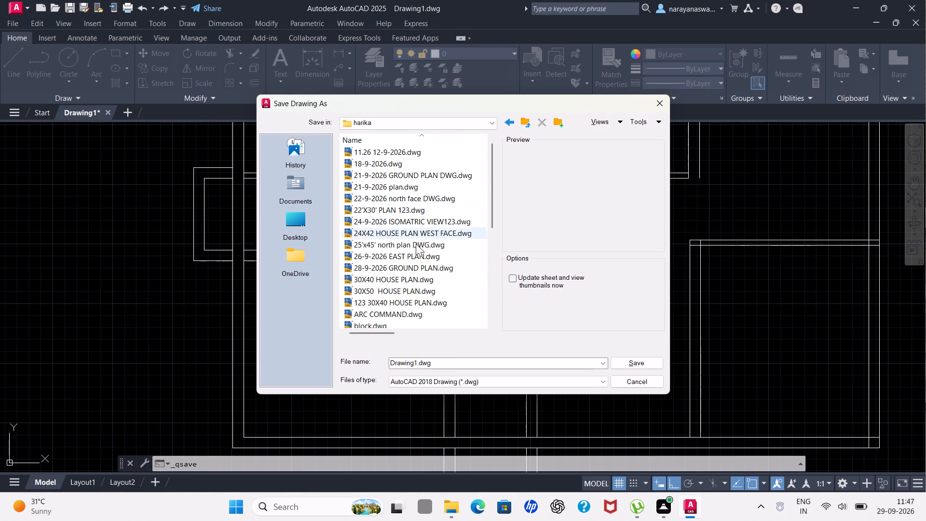
{"action": "scroll", "coordinate": [416, 244], "scroll_direction": "down", "scroll_amount": 2}
{"action": "scroll", "coordinate": [410, 284], "scroll_direction": "down", "scroll_amount": 4}
{"action": "scroll", "coordinate": [417, 242], "scroll_direction": "down", "scroll_amount": 4}
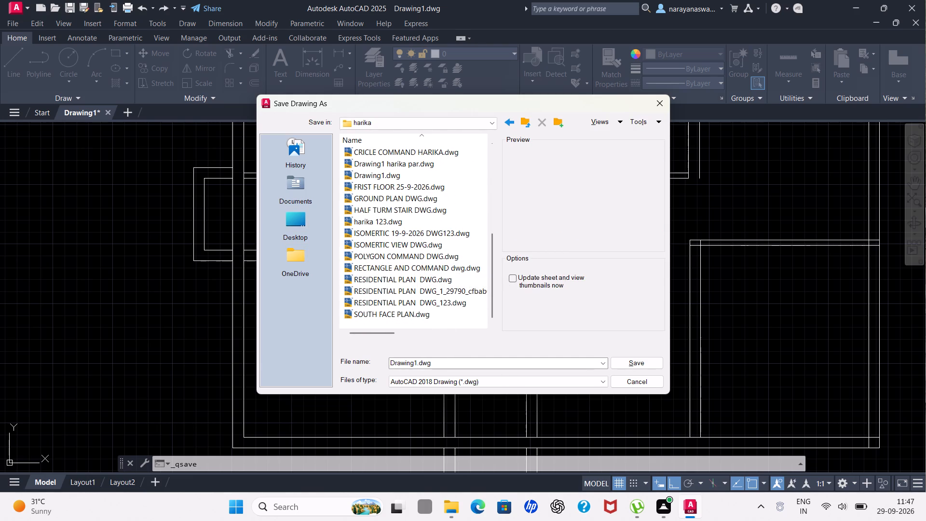
Name the drawing file 29-9-2026 PLAN 123 and save it in the harika folder.
{"action": "left_click", "coordinate": [450, 367]}
{"action": "key", "text": "BackSpace"}
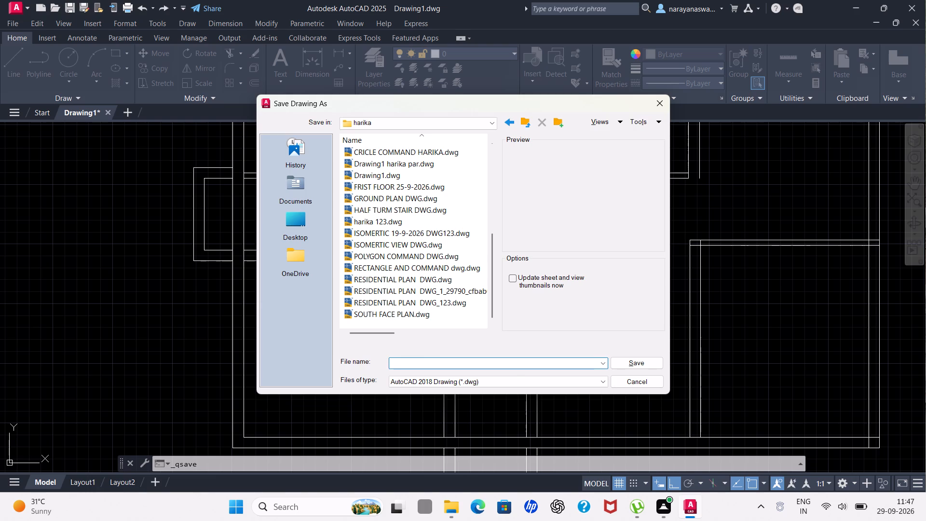
{"action": "type", "text": "29-"}
{"action": "type", "text": "9-202"}
{"action": "key", "text": "6"}
{"action": "key", "text": "space"}
{"action": "type", "text": "PLA"}
{"action": "type", "text": "N 1"}
{"action": "type", "text": "23"}
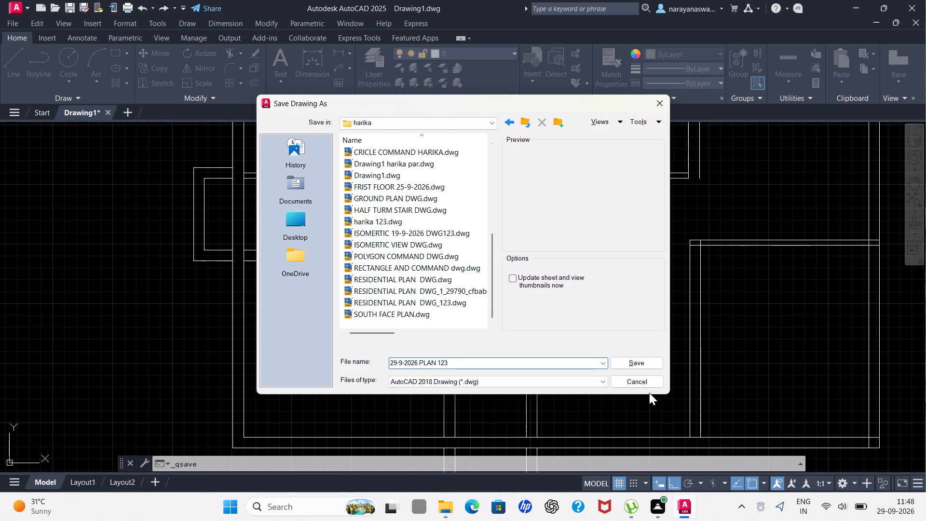
{"action": "left_click", "coordinate": [648, 366]}
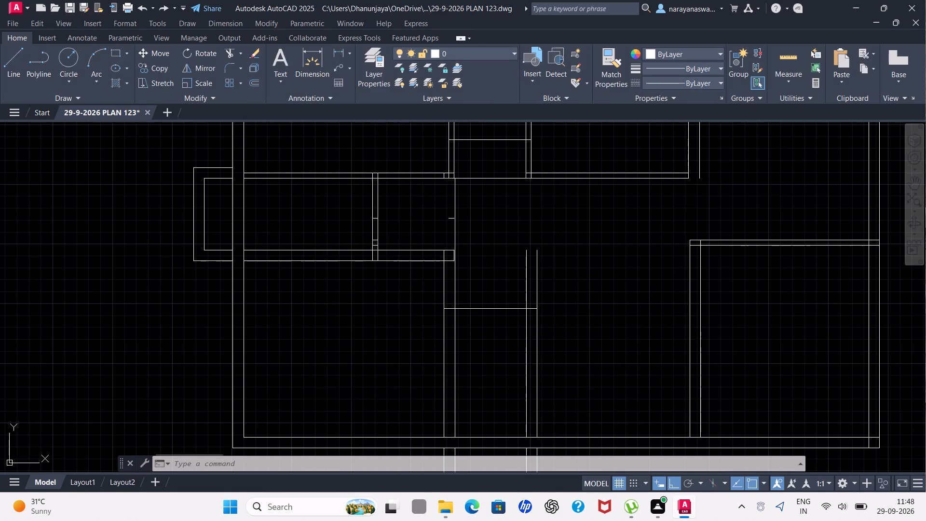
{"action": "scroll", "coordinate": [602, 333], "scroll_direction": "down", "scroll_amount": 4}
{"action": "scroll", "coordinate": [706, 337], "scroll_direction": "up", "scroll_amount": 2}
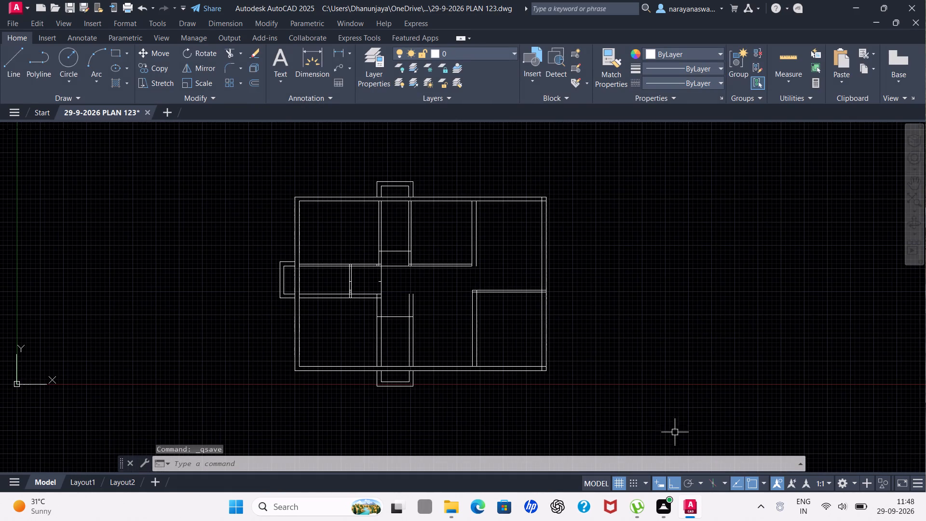
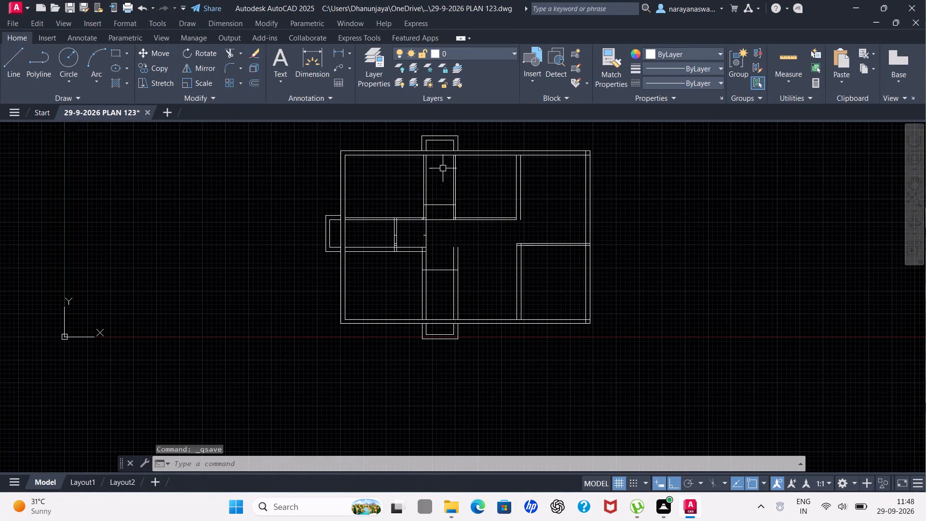
Draw a short horizontal line closing the open lower end of the vertical 9" wall beside the upper middle room.
{"action": "scroll", "coordinate": [472, 167], "scroll_direction": "up", "scroll_amount": 1}
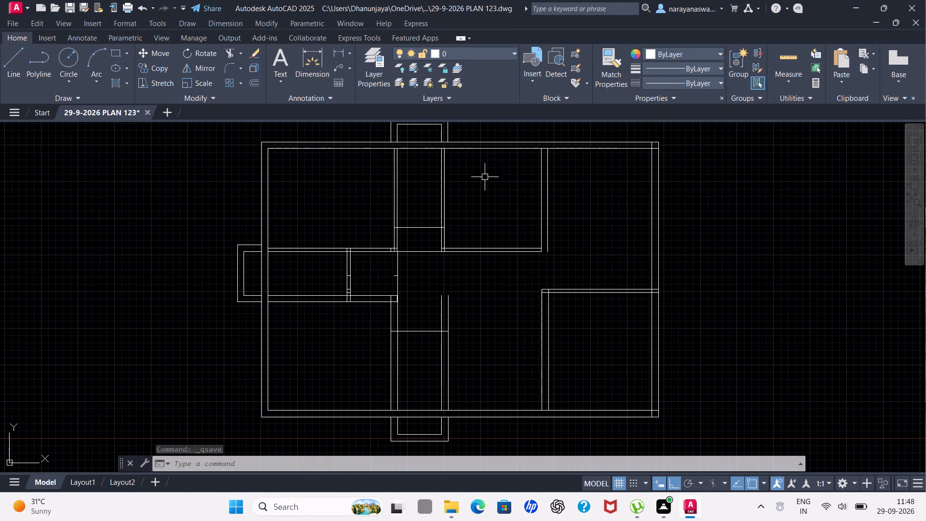
{"action": "left_click", "coordinate": [10, 61]}
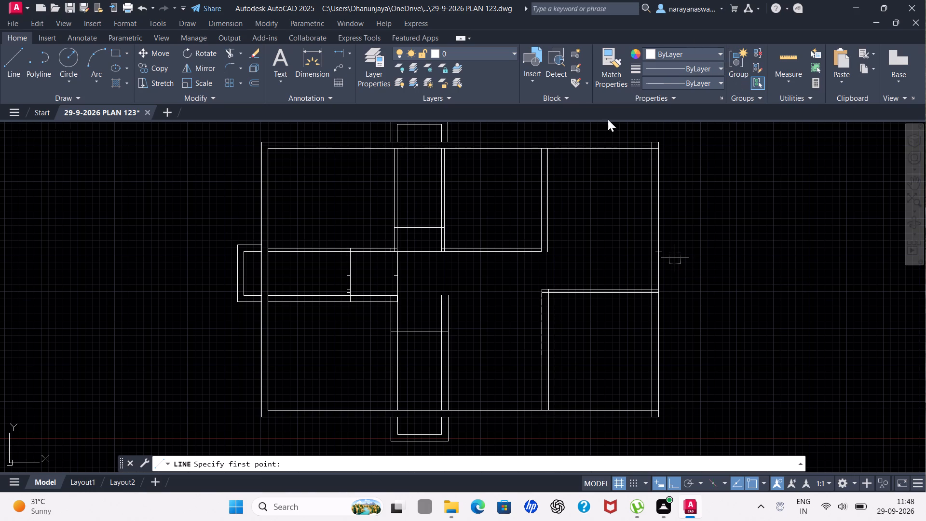
{"action": "scroll", "coordinate": [555, 258], "scroll_direction": "up", "scroll_amount": 1}
{"action": "scroll", "coordinate": [598, 268], "scroll_direction": "up", "scroll_amount": 2}
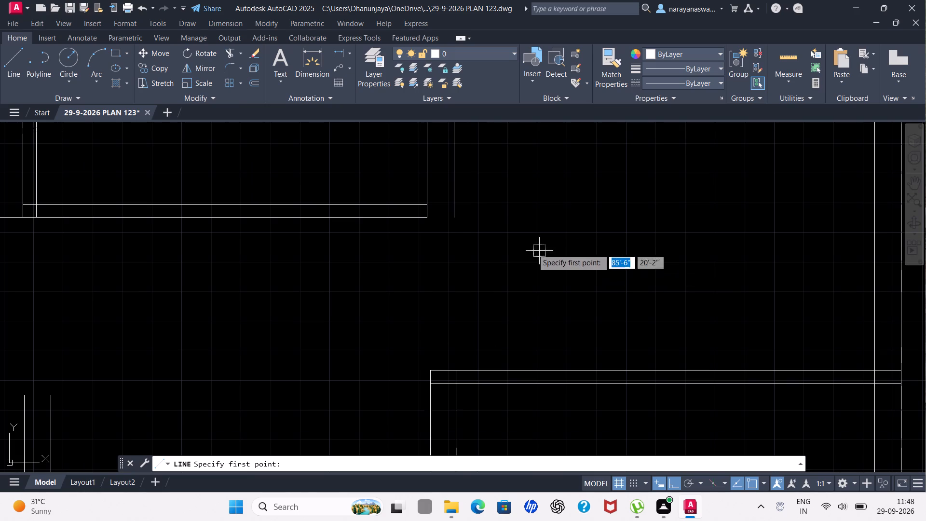
{"action": "left_click", "coordinate": [458, 221]}
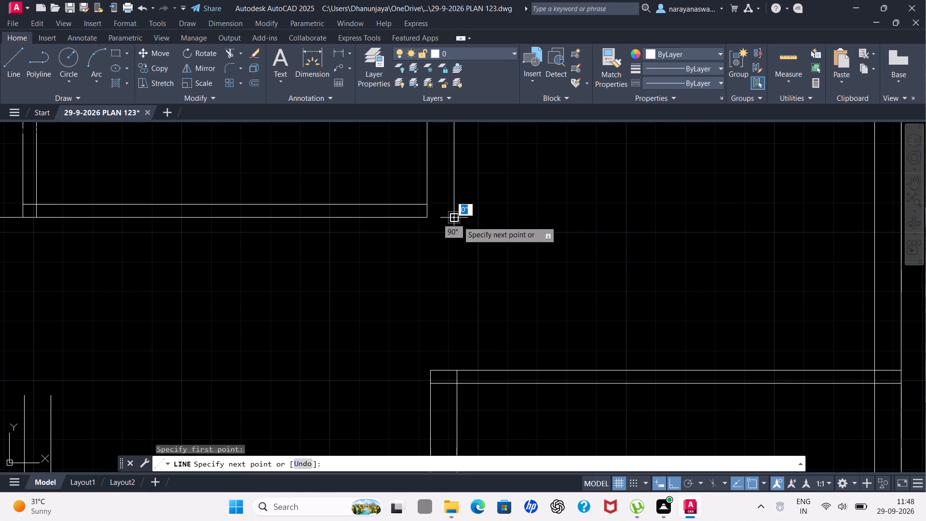
{"action": "left_click", "coordinate": [430, 219]}
{"action": "key", "text": "Escape"}
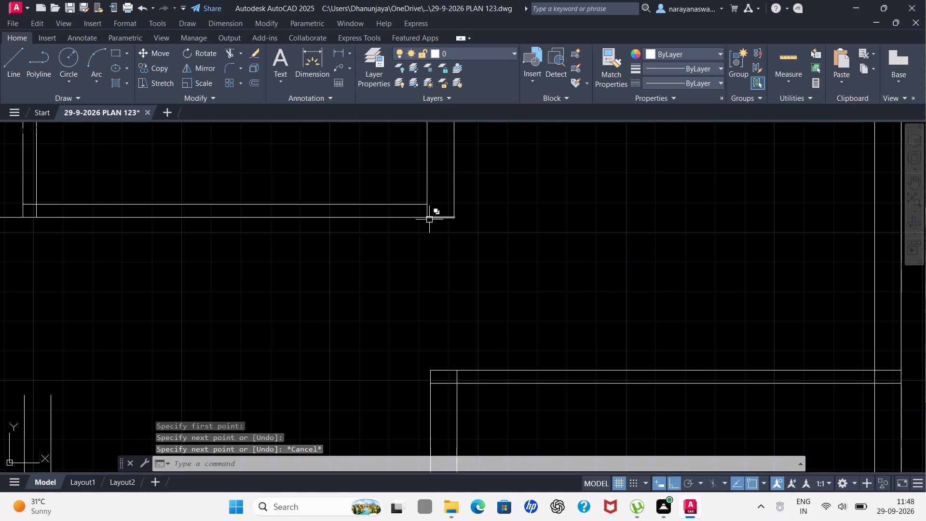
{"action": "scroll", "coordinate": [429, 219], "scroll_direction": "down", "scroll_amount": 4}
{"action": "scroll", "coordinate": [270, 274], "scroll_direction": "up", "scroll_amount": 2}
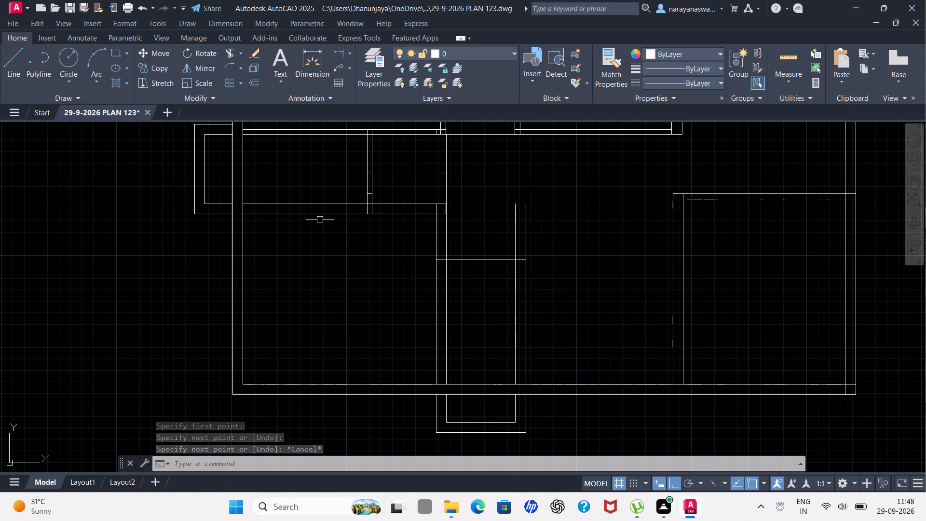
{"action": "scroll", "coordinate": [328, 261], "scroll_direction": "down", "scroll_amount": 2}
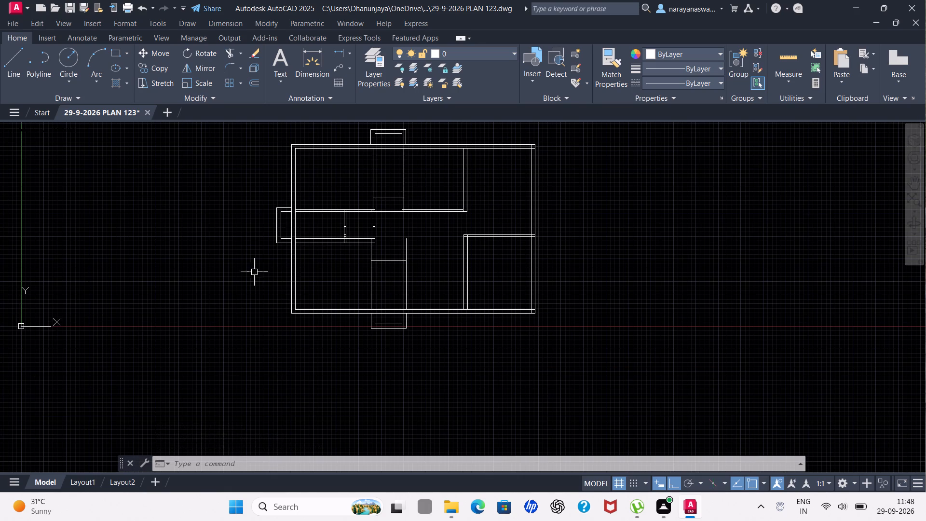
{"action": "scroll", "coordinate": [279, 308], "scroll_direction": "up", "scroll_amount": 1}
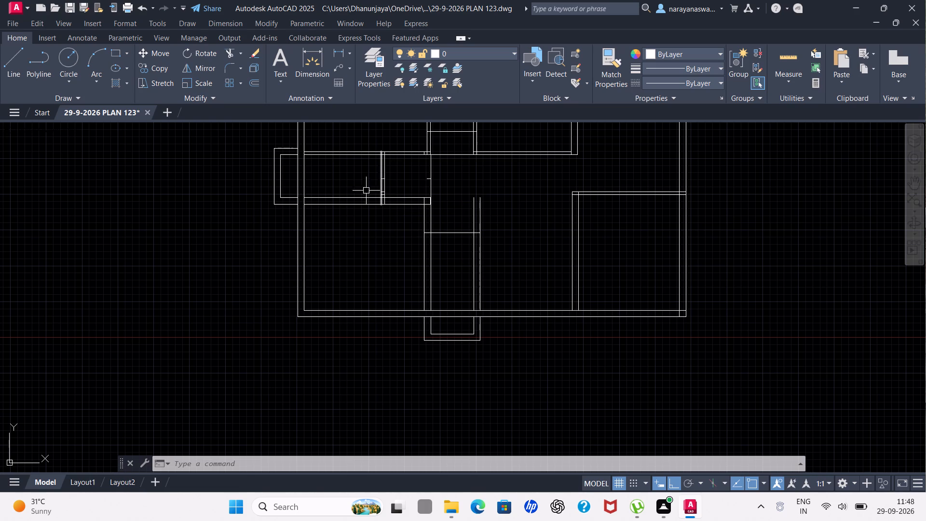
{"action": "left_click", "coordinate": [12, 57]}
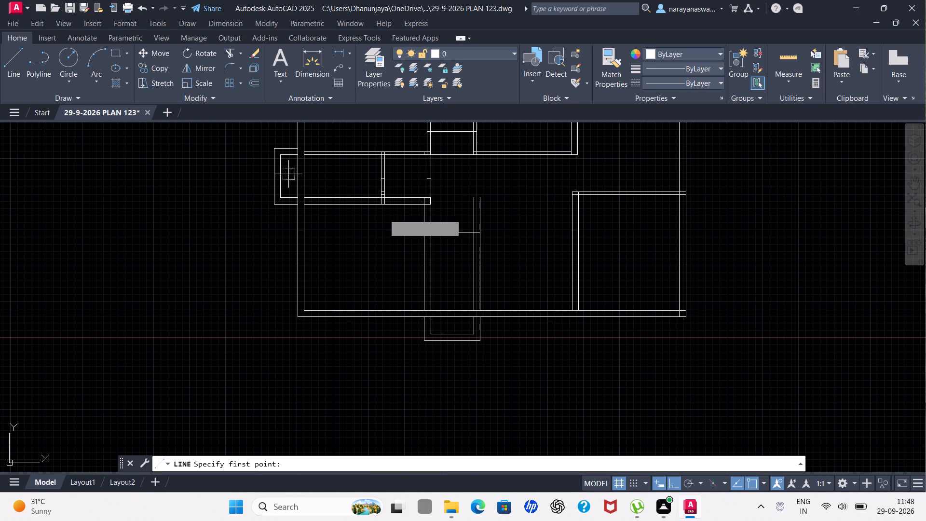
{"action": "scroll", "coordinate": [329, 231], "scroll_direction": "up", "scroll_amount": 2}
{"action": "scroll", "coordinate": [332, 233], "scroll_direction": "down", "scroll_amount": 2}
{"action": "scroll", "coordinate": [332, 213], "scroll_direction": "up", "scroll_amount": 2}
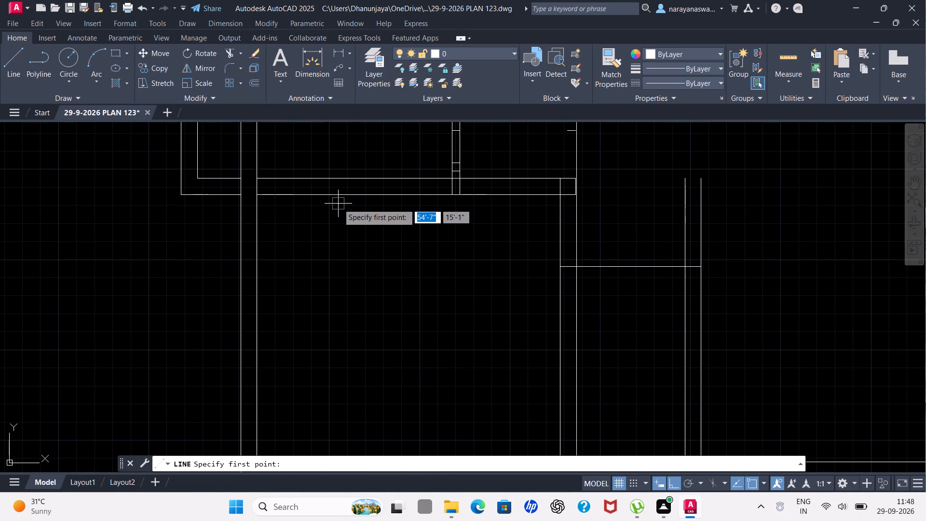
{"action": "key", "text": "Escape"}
Quick-measure the small room beside the left projection and the spaces around it.
{"action": "left_click_drag", "start_coordinate": [779, 58], "coordinate": [780, 65]}
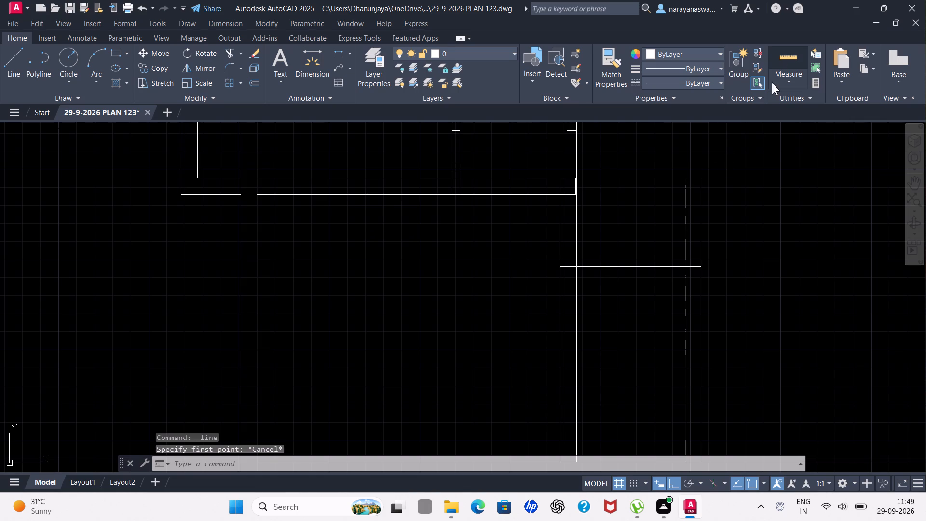
{"action": "scroll", "coordinate": [418, 338], "scroll_direction": "down", "scroll_amount": 2}
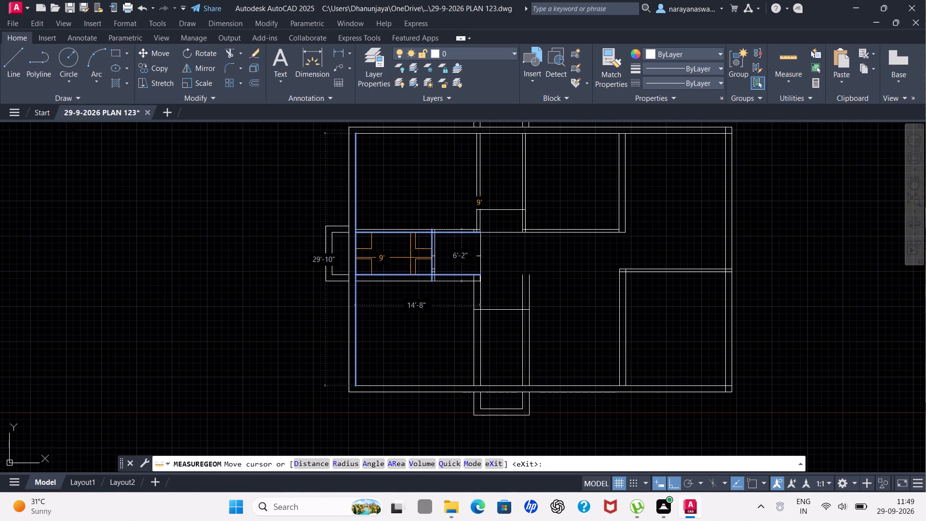
{"action": "key", "text": "Escape"}
Draw a short vertical line across the small left room's lower 9" wall, between the outer wall and the 4.5" partition.
{"action": "scroll", "coordinate": [450, 285], "scroll_direction": "up", "scroll_amount": 2}
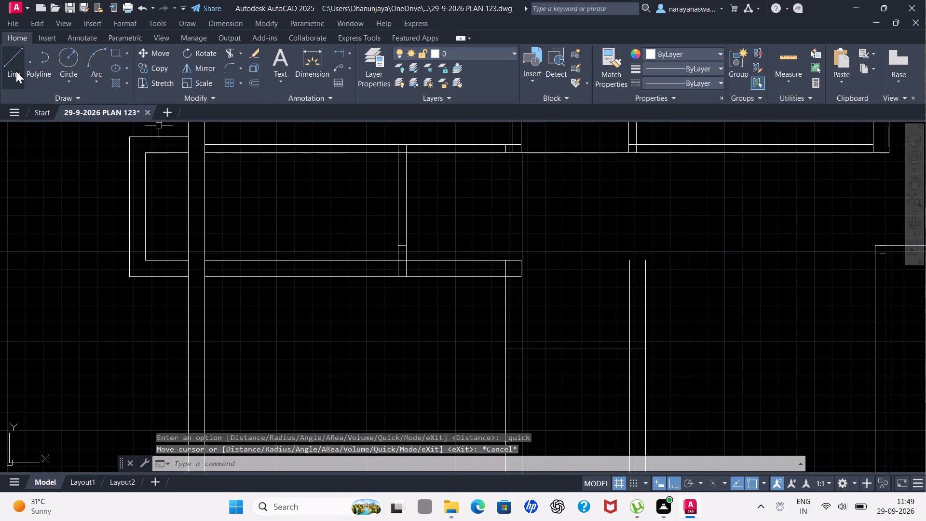
{"action": "left_click_drag", "start_coordinate": [14, 70], "coordinate": [25, 81]}
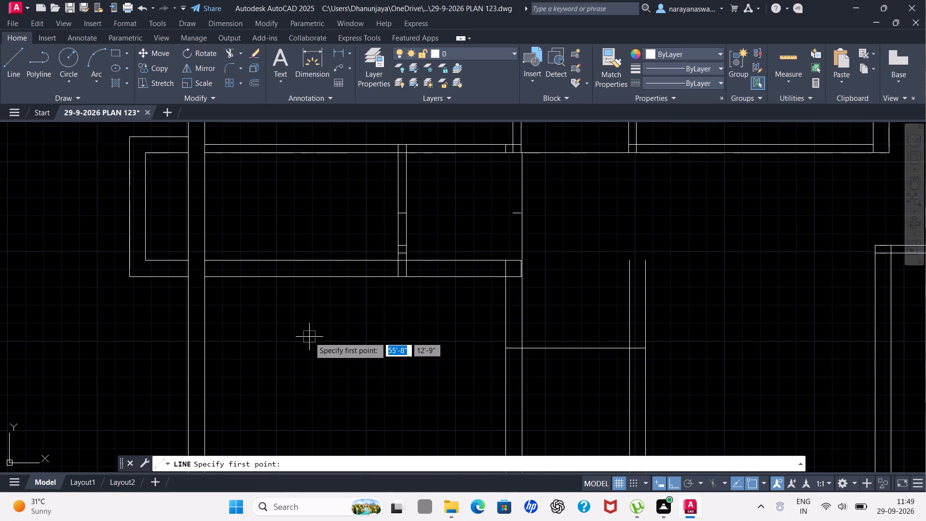
{"action": "scroll", "coordinate": [272, 296], "scroll_direction": "up", "scroll_amount": 1}
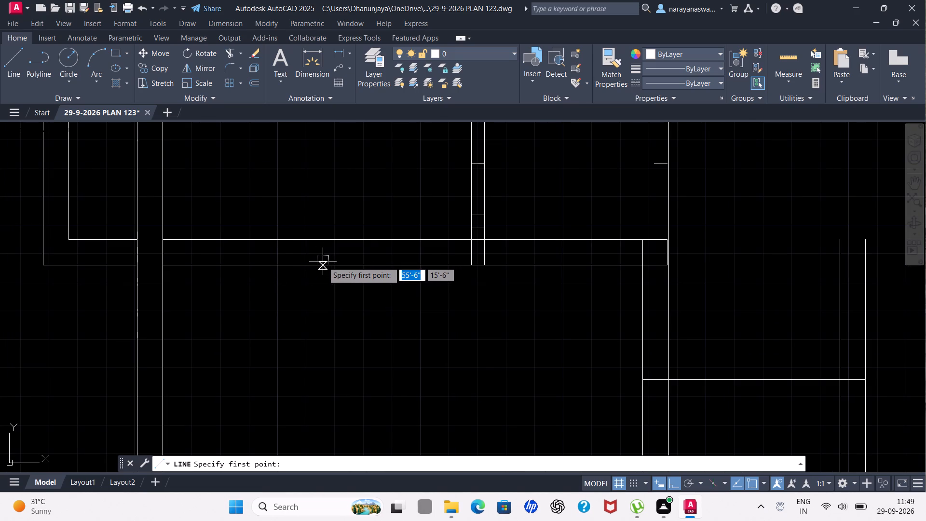
{"action": "scroll", "coordinate": [318, 267], "scroll_direction": "down", "scroll_amount": 3}
{"action": "scroll", "coordinate": [300, 266], "scroll_direction": "up", "scroll_amount": 1}
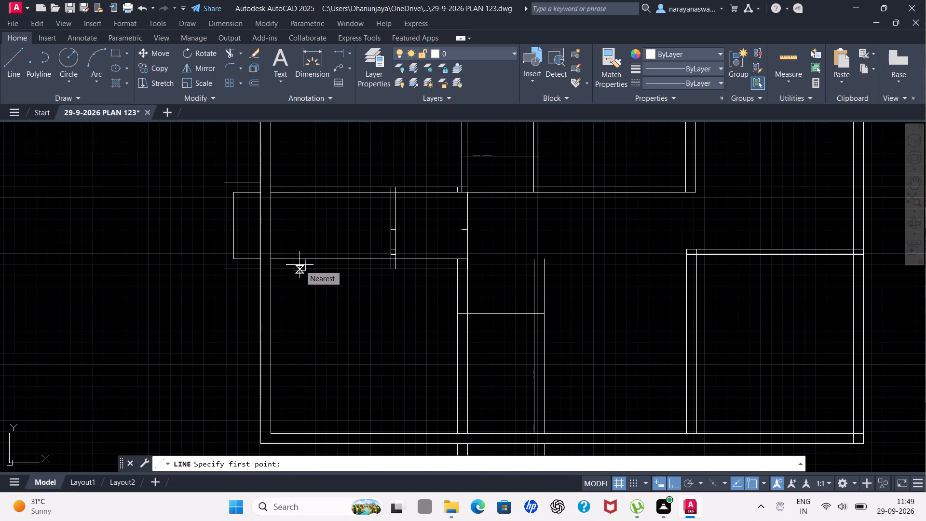
{"action": "scroll", "coordinate": [300, 265], "scroll_direction": "up", "scroll_amount": 1}
{"action": "scroll", "coordinate": [300, 265], "scroll_direction": "down", "scroll_amount": 1}
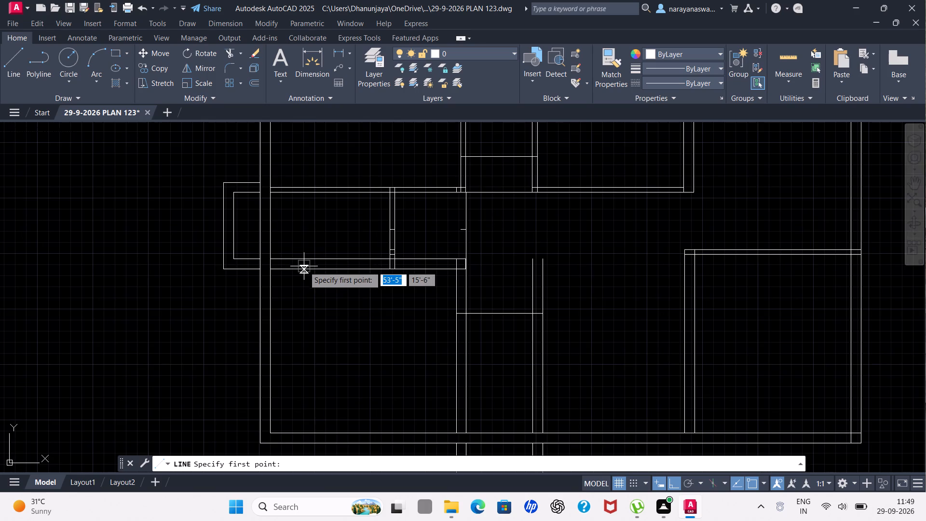
{"action": "scroll", "coordinate": [309, 266], "scroll_direction": "up", "scroll_amount": 1}
{"action": "scroll", "coordinate": [311, 266], "scroll_direction": "down", "scroll_amount": 1}
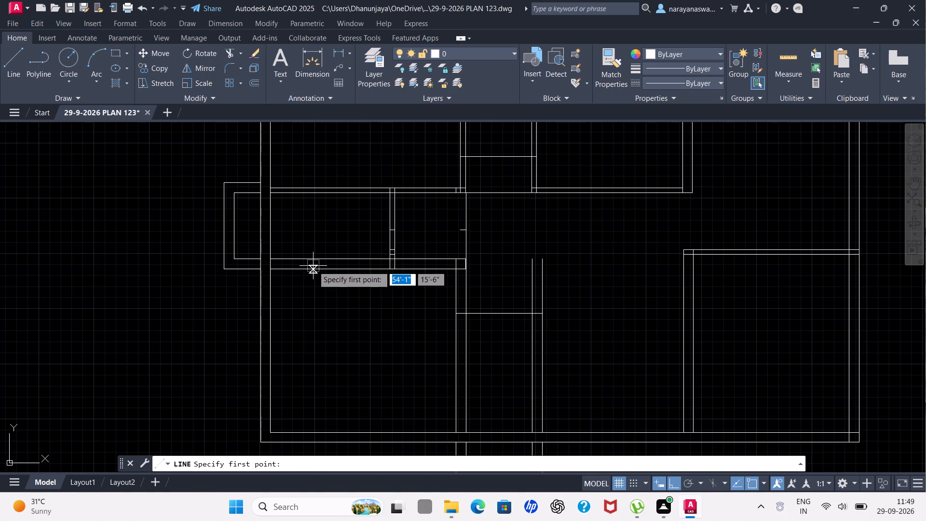
{"action": "scroll", "coordinate": [315, 272], "scroll_direction": "up", "scroll_amount": 1}
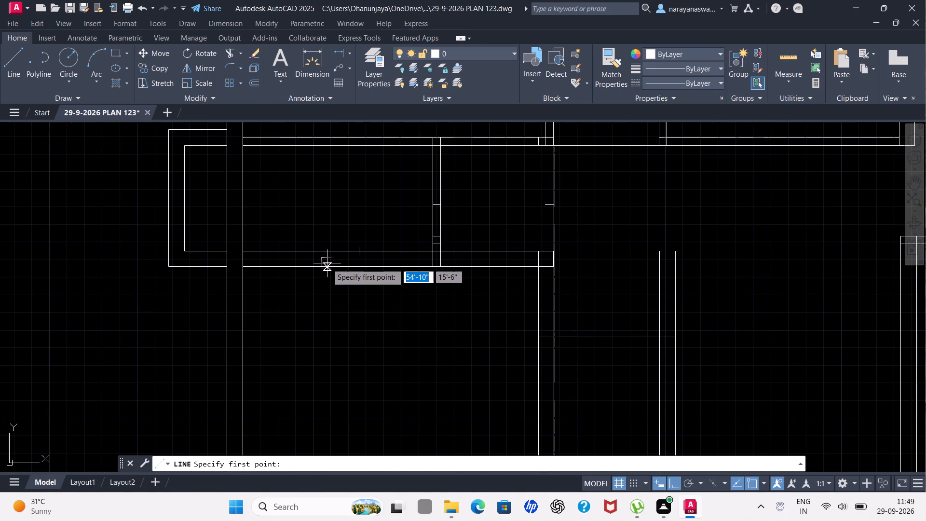
{"action": "left_click", "coordinate": [326, 263]}
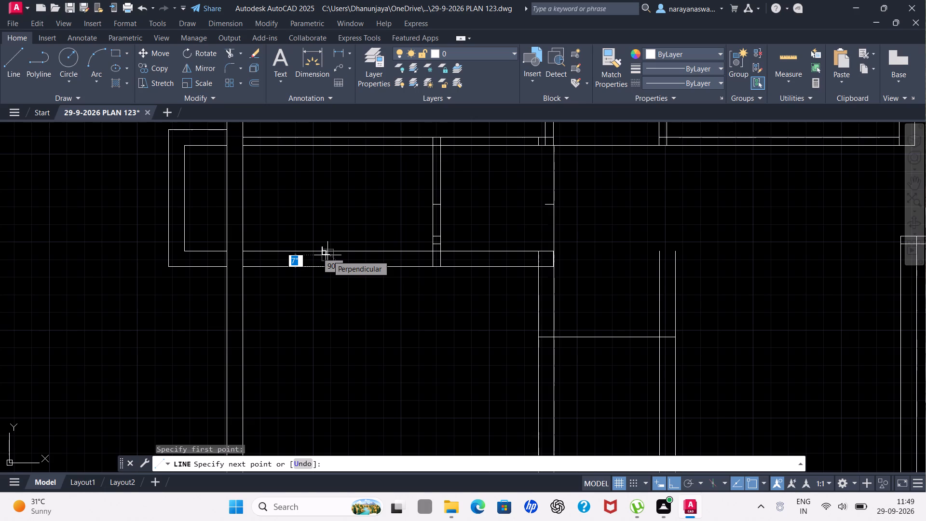
{"action": "scroll", "coordinate": [328, 259], "scroll_direction": "up", "scroll_amount": 2}
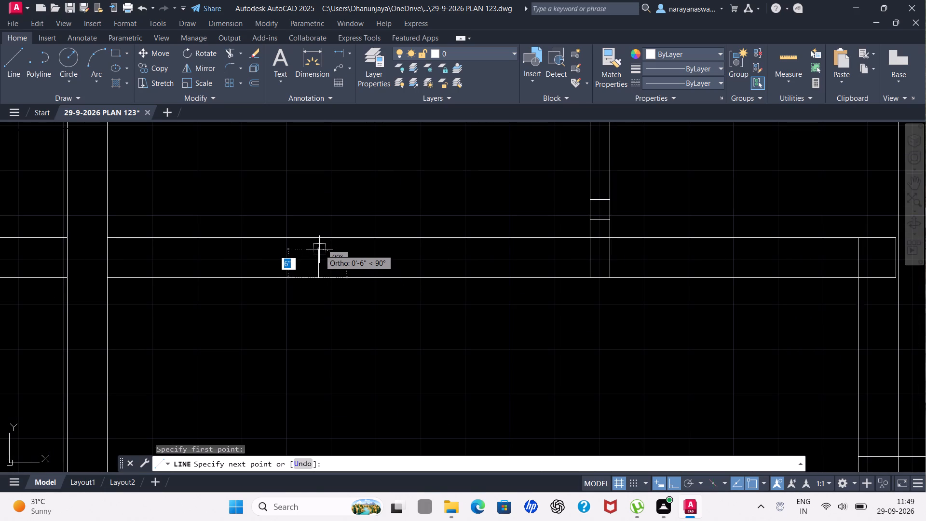
{"action": "left_click", "coordinate": [320, 237]}
{"action": "key", "text": "Escape"}
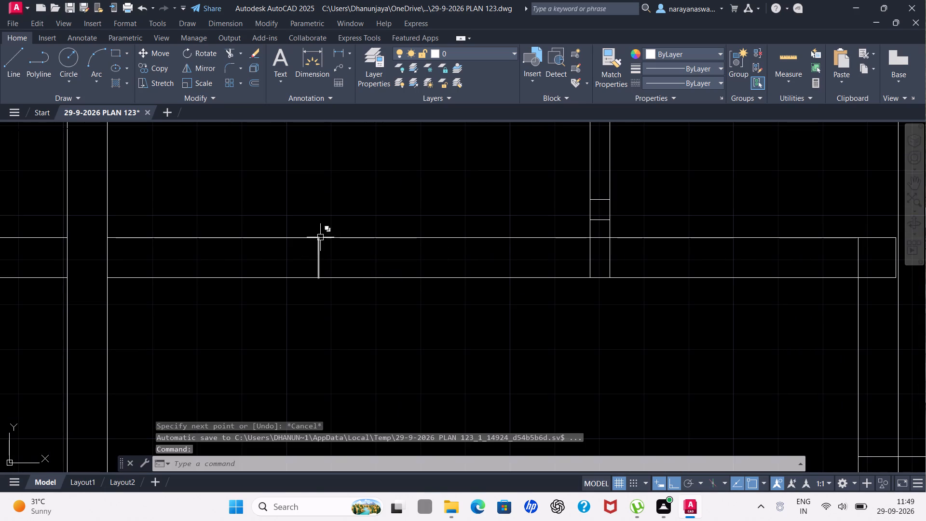
Offset the upper line of the small left room's lower wall 4.5" downward, into the wall.
{"action": "scroll", "coordinate": [331, 248], "scroll_direction": "down", "scroll_amount": 2}
{"action": "key", "text": "o"}
{"action": "key", "text": "f"}
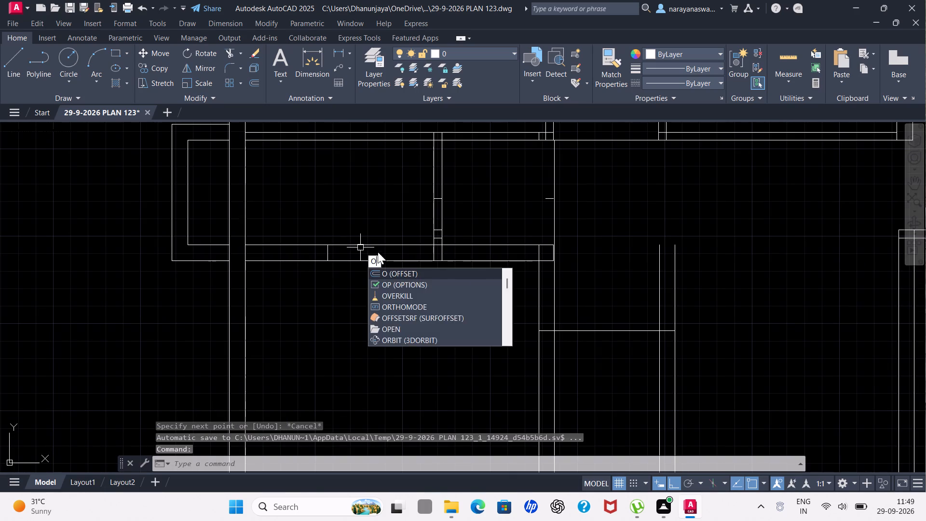
{"action": "left_click", "coordinate": [389, 268]}
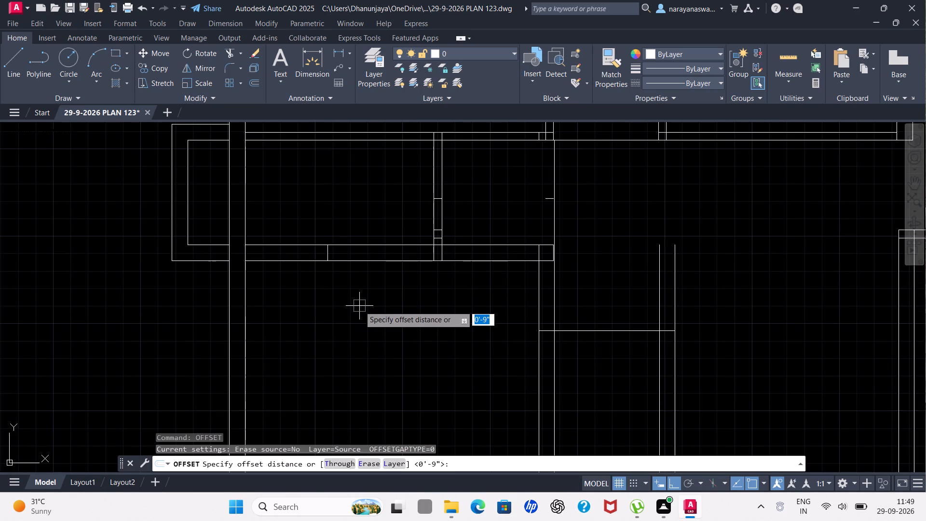
{"action": "type", "text": "4.5\""}
{"action": "key", "text": "Return"}
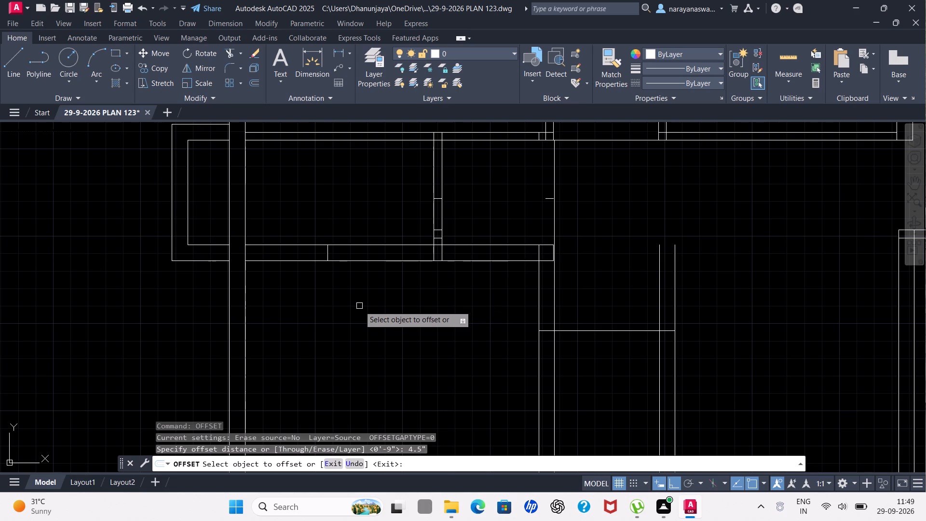
{"action": "left_click", "coordinate": [379, 246]}
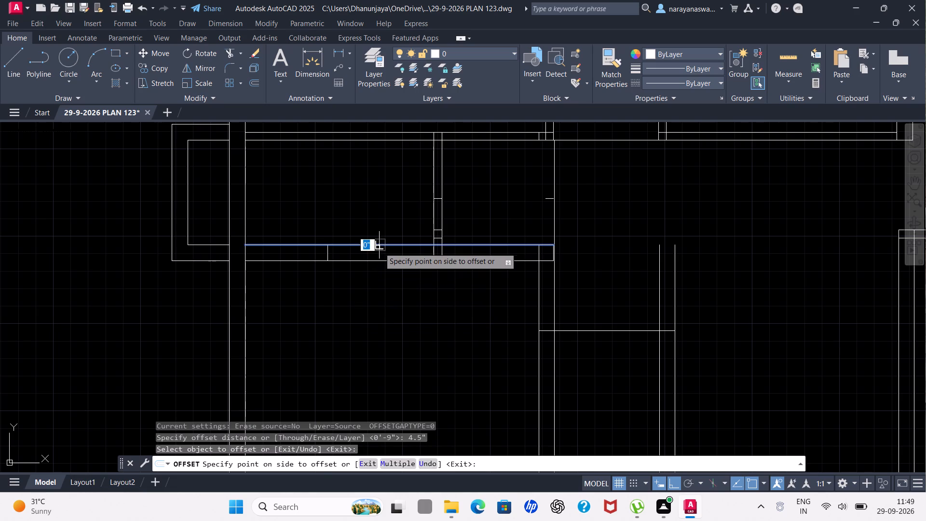
{"action": "left_click", "coordinate": [379, 253]}
{"action": "key", "text": "Escape"}
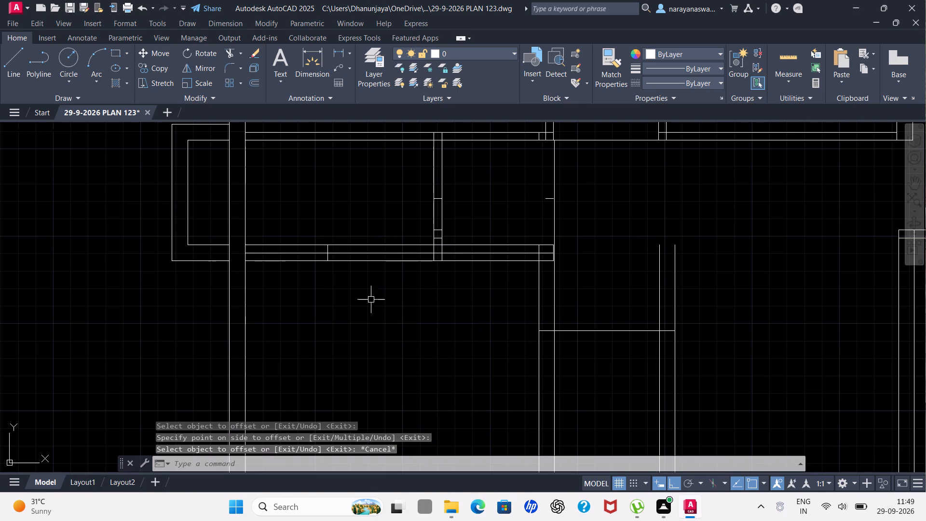
Trim the offset line left of the short cross line and the wall's bottom line right of it, up to the vertical 9" wall.
{"action": "scroll", "coordinate": [356, 261], "scroll_direction": "up", "scroll_amount": 2}
{"action": "type", "text": "TR"}
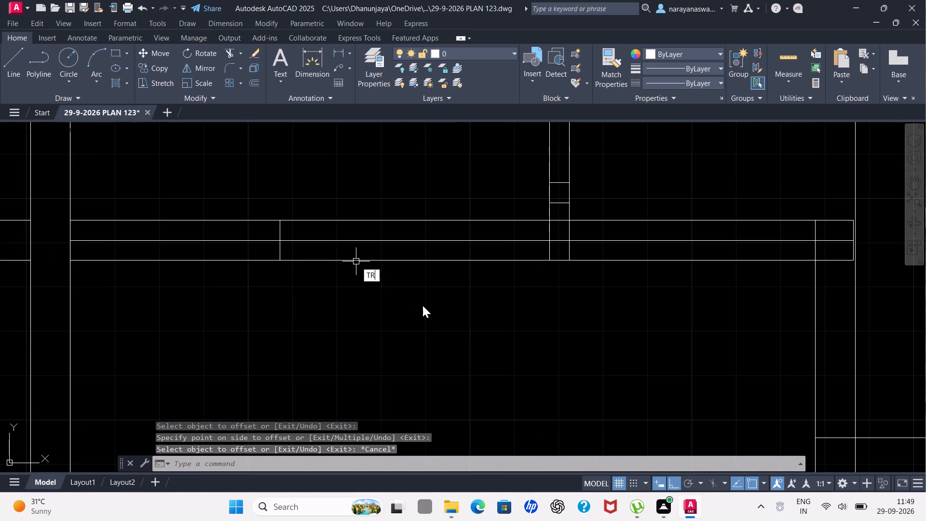
{"action": "left_click", "coordinate": [446, 287]}
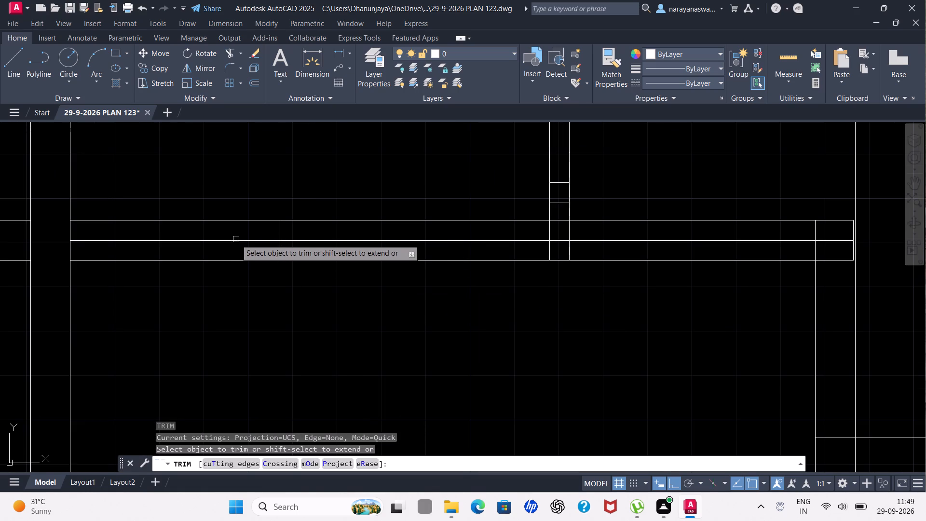
{"action": "left_click", "coordinate": [237, 240]}
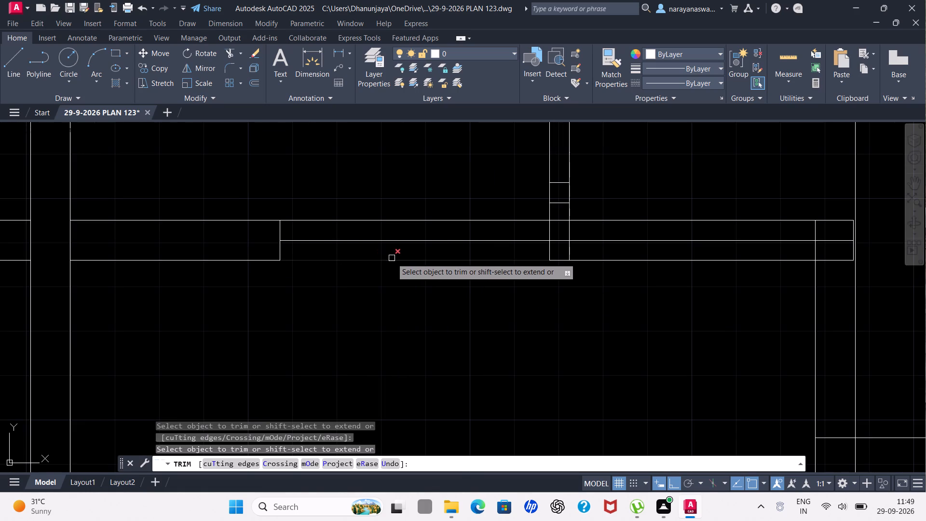
{"action": "left_click", "coordinate": [392, 258]}
{"action": "scroll", "coordinate": [532, 296], "scroll_direction": "down", "scroll_amount": 1}
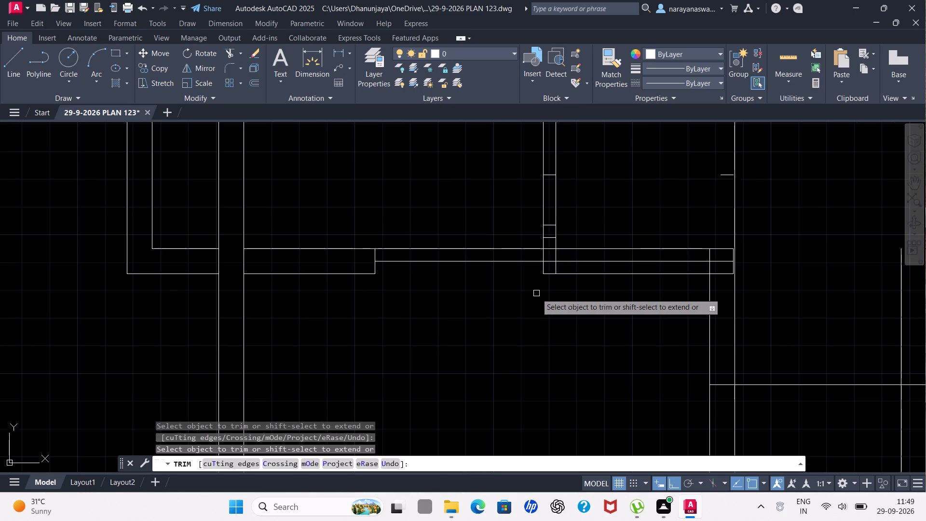
{"action": "left_click", "coordinate": [617, 272]}
{"action": "key", "text": "Escape"}
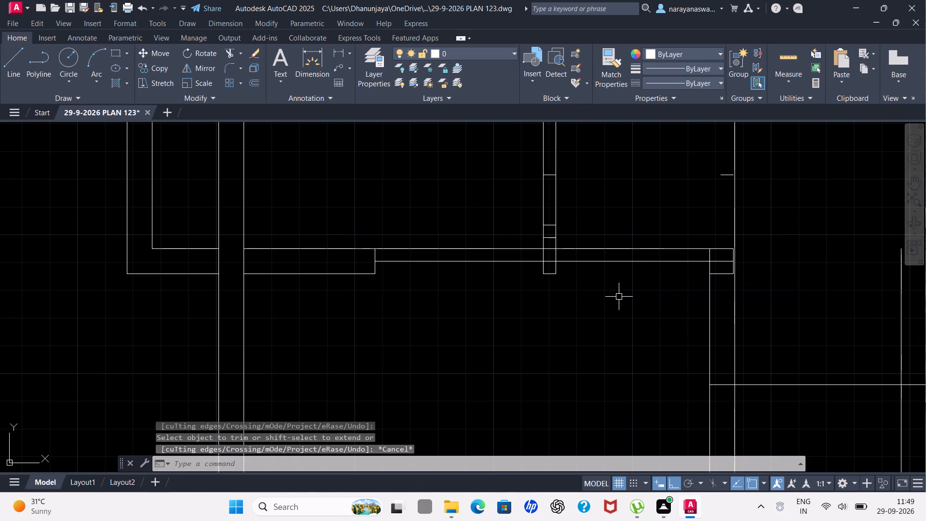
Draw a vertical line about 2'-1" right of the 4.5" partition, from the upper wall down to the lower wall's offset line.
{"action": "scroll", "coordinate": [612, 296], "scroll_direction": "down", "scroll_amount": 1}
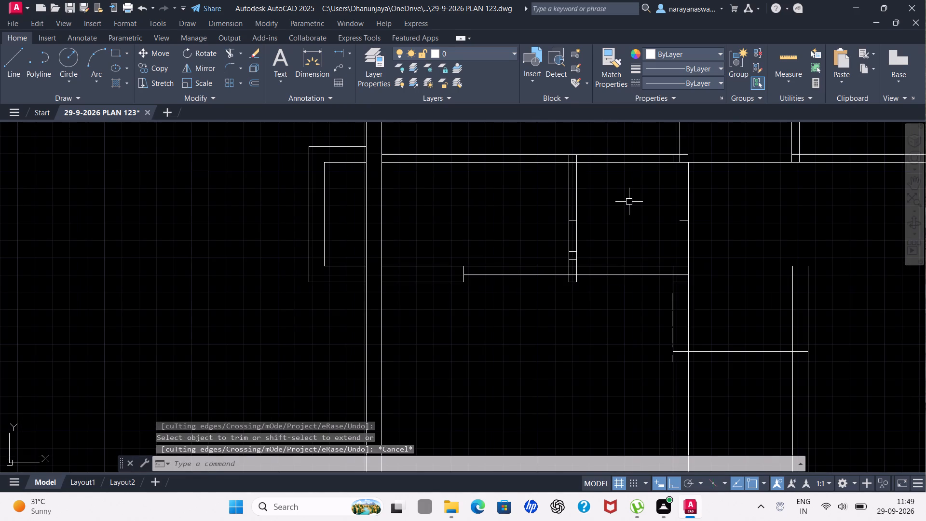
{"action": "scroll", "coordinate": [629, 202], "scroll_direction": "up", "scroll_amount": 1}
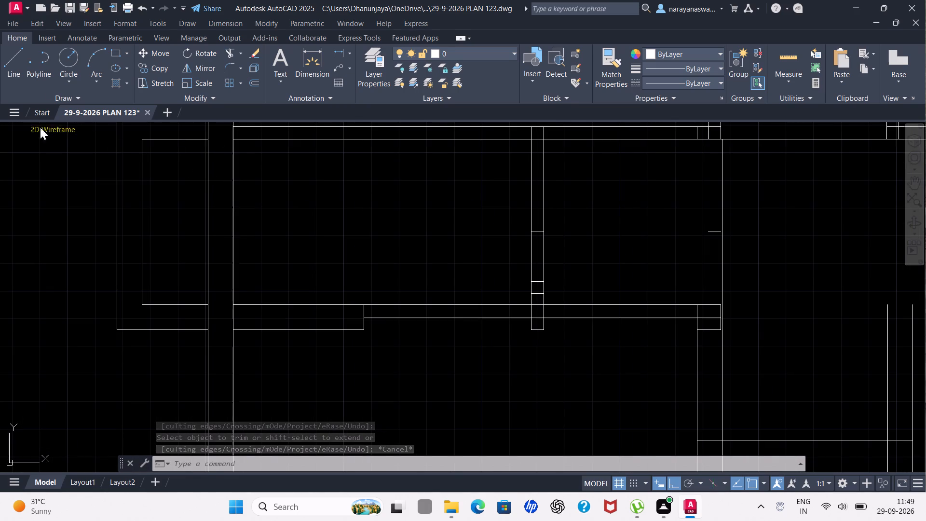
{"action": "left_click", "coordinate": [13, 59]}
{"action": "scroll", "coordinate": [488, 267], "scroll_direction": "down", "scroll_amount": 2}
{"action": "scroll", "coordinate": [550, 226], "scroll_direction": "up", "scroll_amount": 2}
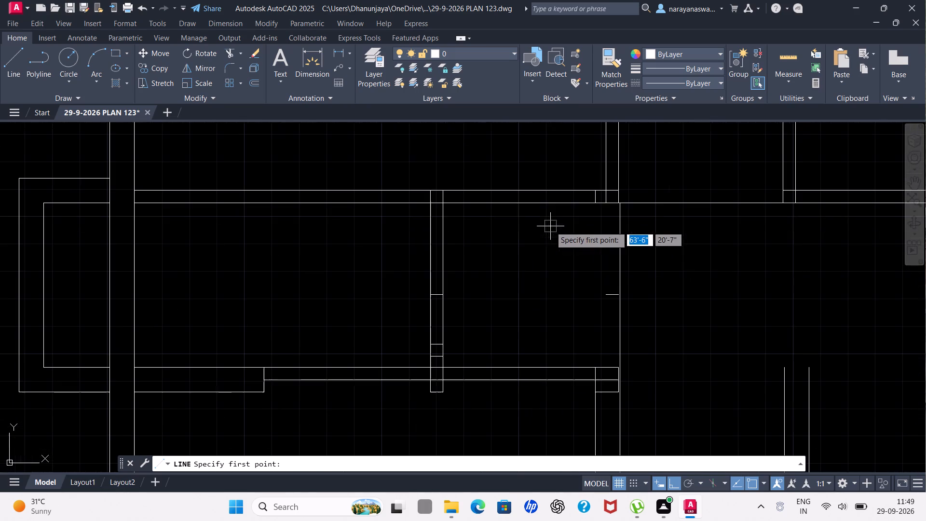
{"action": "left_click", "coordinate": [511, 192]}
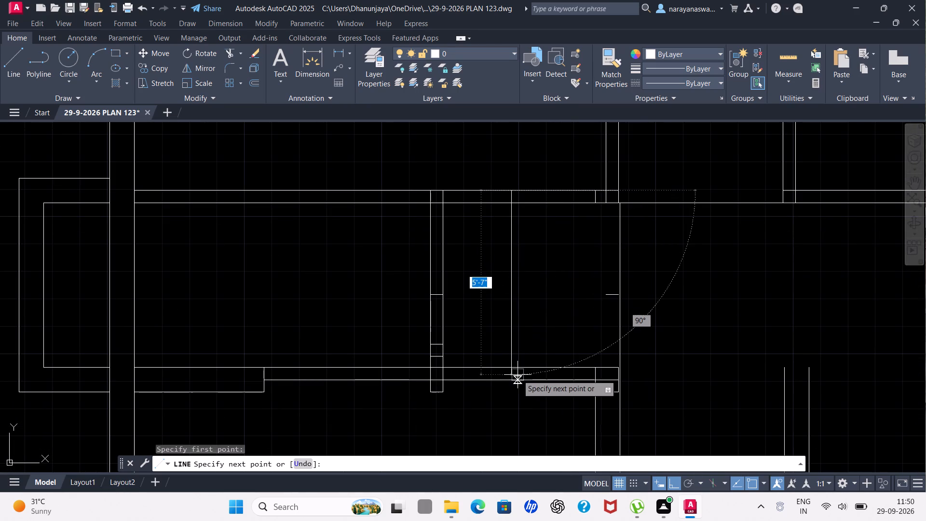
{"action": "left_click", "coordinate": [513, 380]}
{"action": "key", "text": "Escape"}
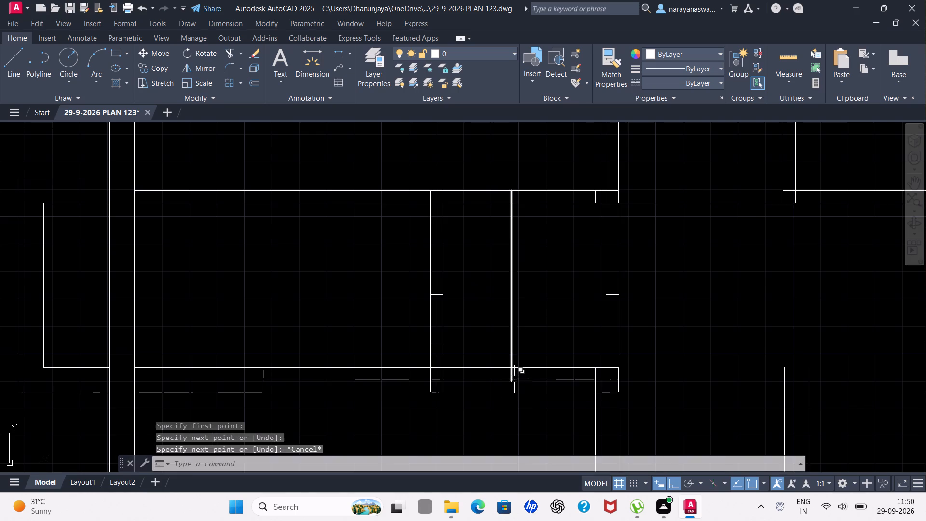
Measure the distance from the 4.5" partition to the new vertical line with a linear dimension, without placing it.
{"action": "scroll", "coordinate": [518, 379], "scroll_direction": "down", "scroll_amount": 1}
{"action": "scroll", "coordinate": [537, 364], "scroll_direction": "up", "scroll_amount": 2}
{"action": "scroll", "coordinate": [537, 364], "scroll_direction": "down", "scroll_amount": 1}
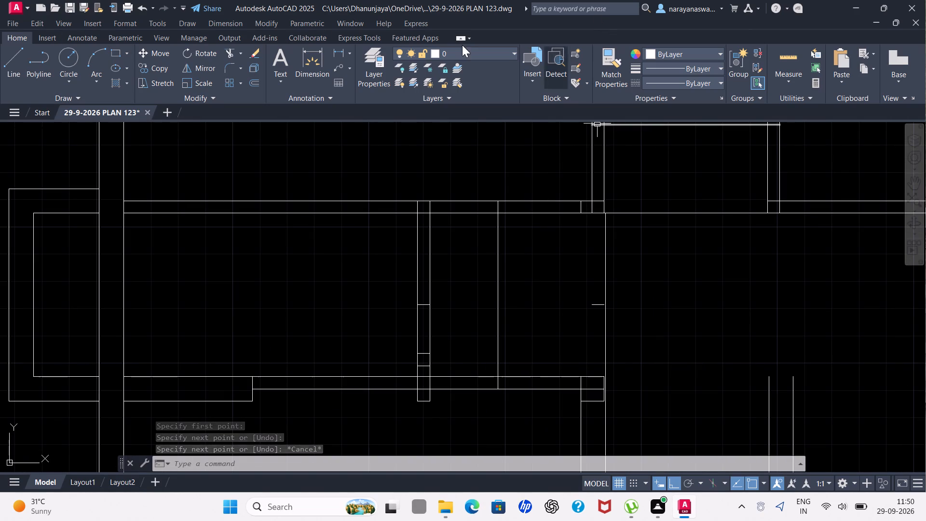
{"action": "left_click", "coordinate": [351, 51]}
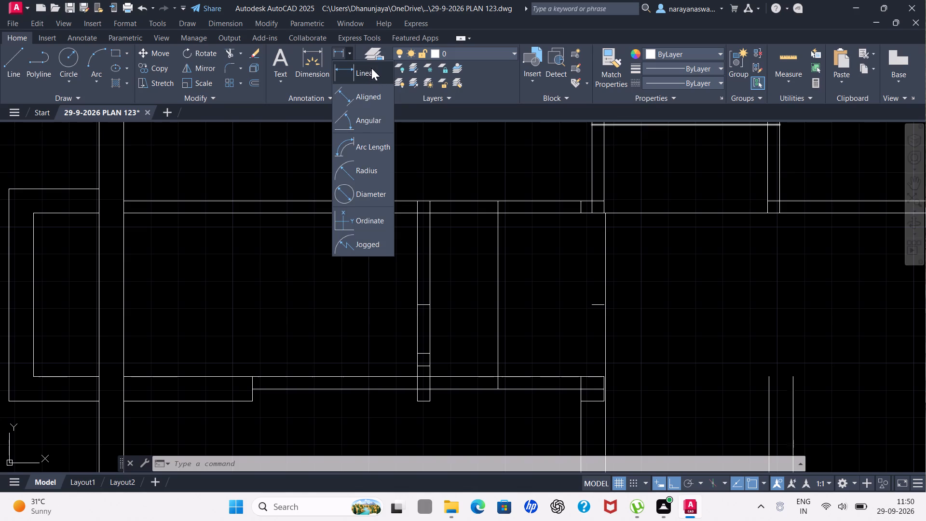
{"action": "left_click", "coordinate": [372, 68]}
{"action": "scroll", "coordinate": [451, 205], "scroll_direction": "up", "scroll_amount": 1}
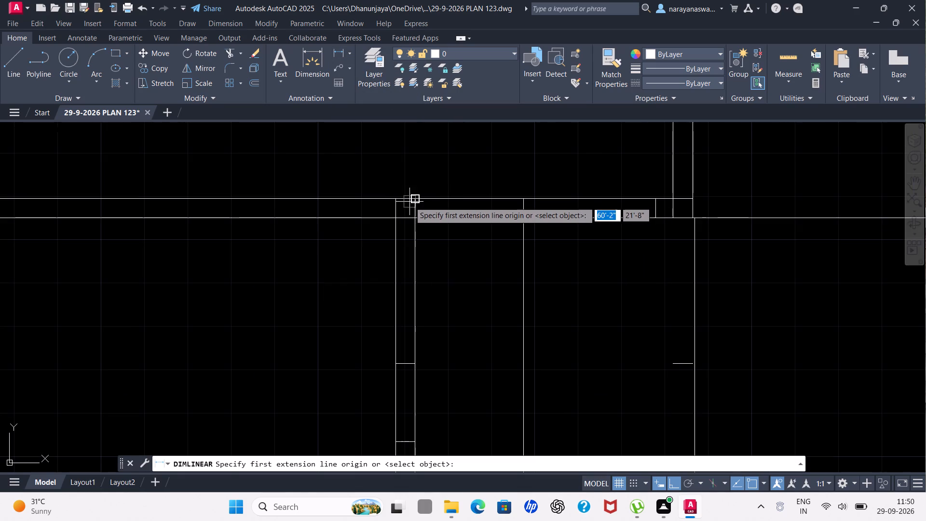
{"action": "left_click", "coordinate": [416, 211]}
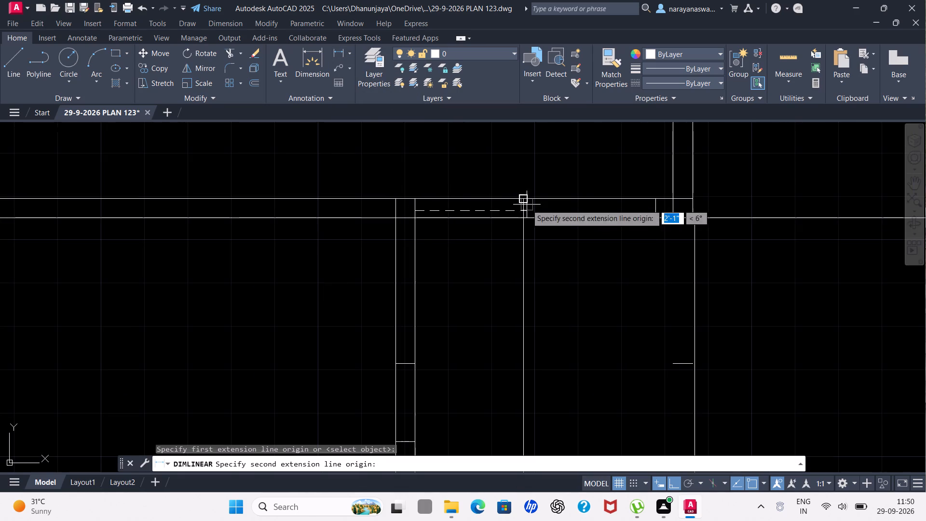
{"action": "left_click", "coordinate": [524, 207]}
{"action": "key", "text": "Escape"}
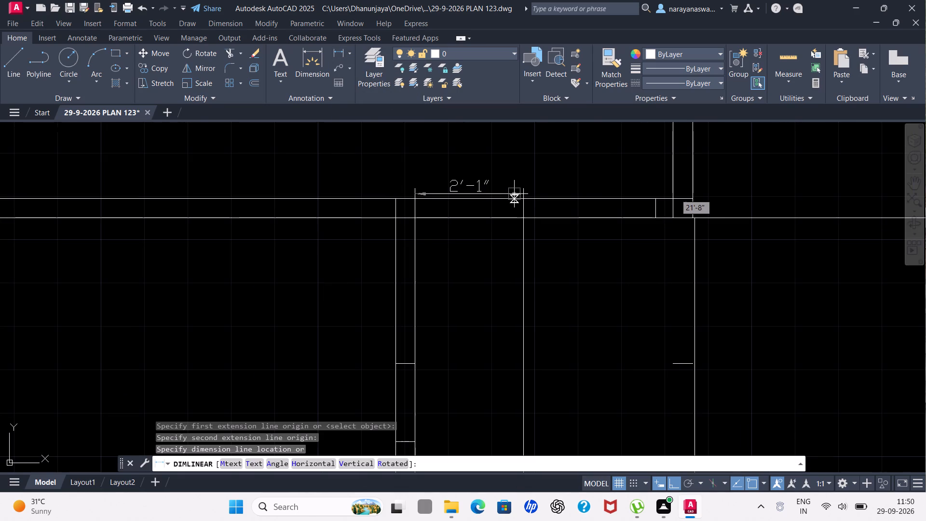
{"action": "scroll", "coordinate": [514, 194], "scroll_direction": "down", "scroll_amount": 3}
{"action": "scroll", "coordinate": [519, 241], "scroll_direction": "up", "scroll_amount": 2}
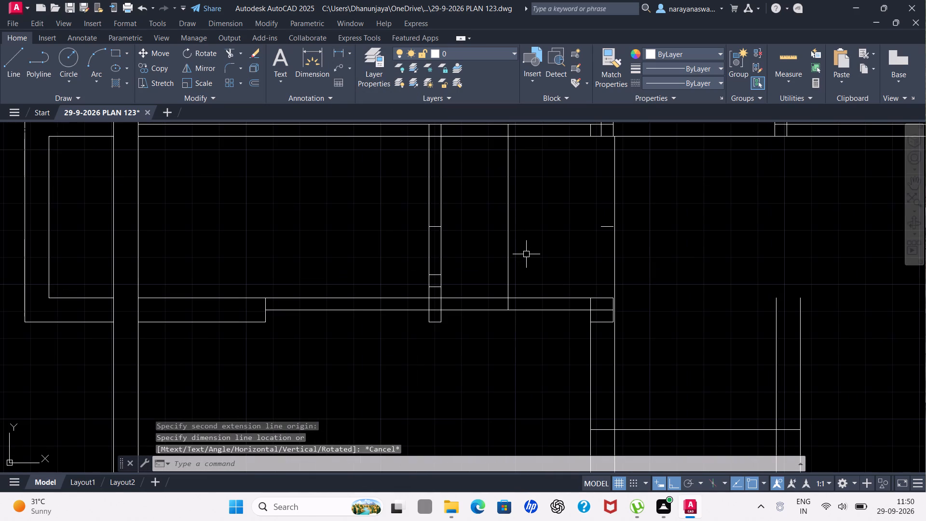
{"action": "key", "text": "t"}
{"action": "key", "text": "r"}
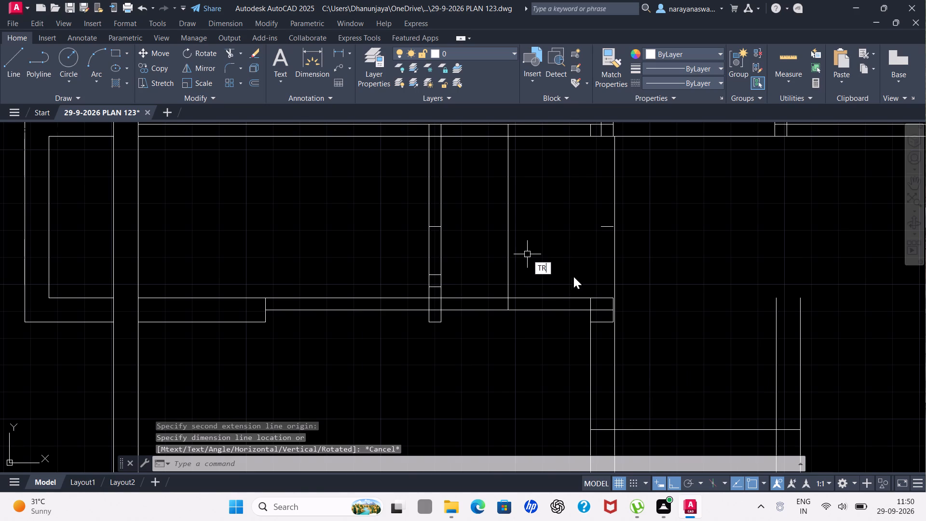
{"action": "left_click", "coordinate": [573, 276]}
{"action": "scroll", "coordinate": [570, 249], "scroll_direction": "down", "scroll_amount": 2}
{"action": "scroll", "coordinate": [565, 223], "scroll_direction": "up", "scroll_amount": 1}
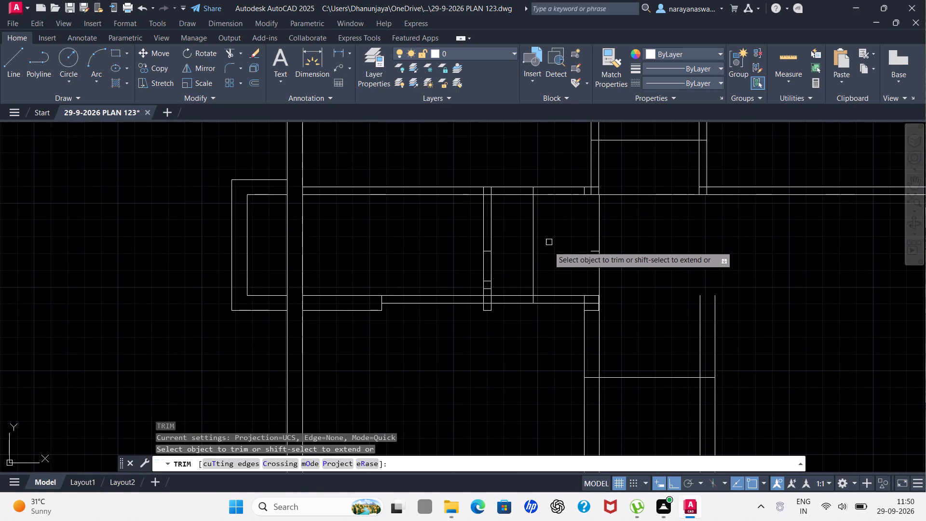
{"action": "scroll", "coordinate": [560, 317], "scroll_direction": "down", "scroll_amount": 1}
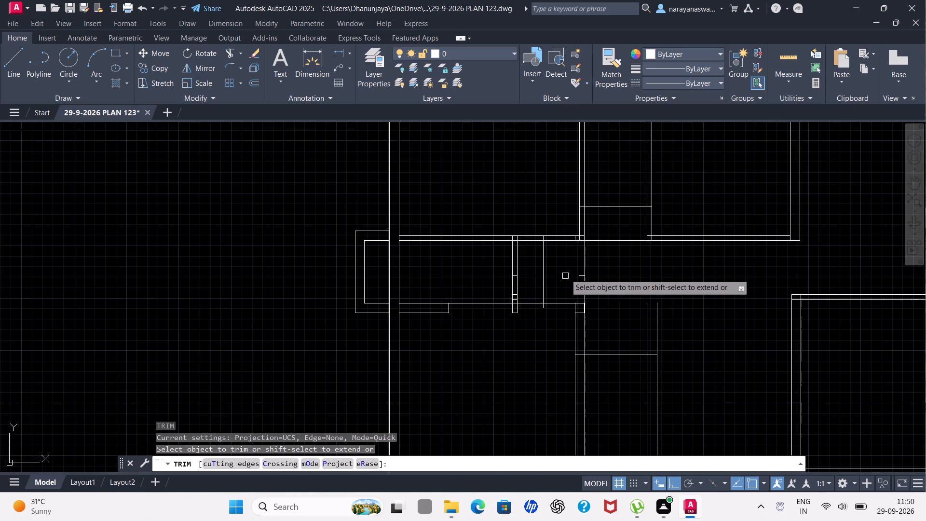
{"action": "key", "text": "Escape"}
Measure from the short cross line in the upper wall to the new vertical line with a linear dimension, and delete the dimension.
{"action": "scroll", "coordinate": [559, 241], "scroll_direction": "up", "scroll_amount": 2}
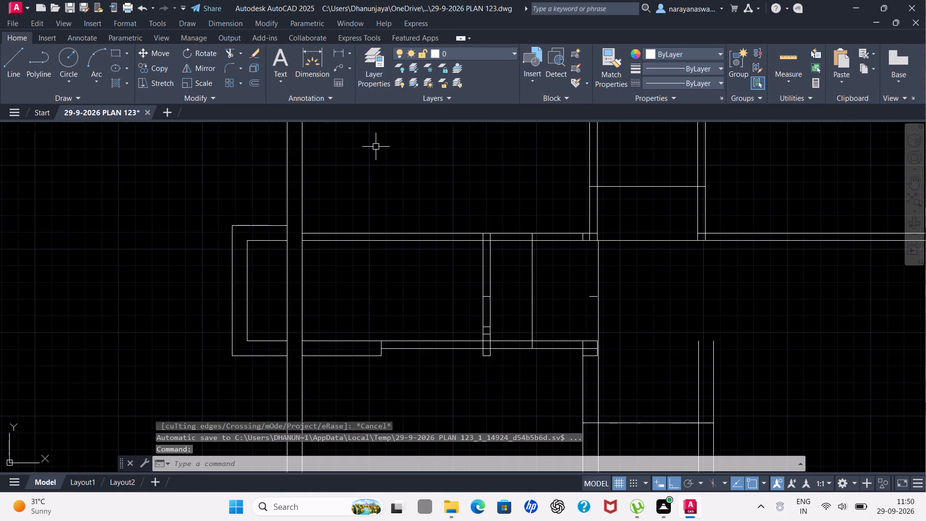
{"action": "scroll", "coordinate": [498, 205], "scroll_direction": "up", "scroll_amount": 1}
{"action": "scroll", "coordinate": [663, 253], "scroll_direction": "up", "scroll_amount": 1}
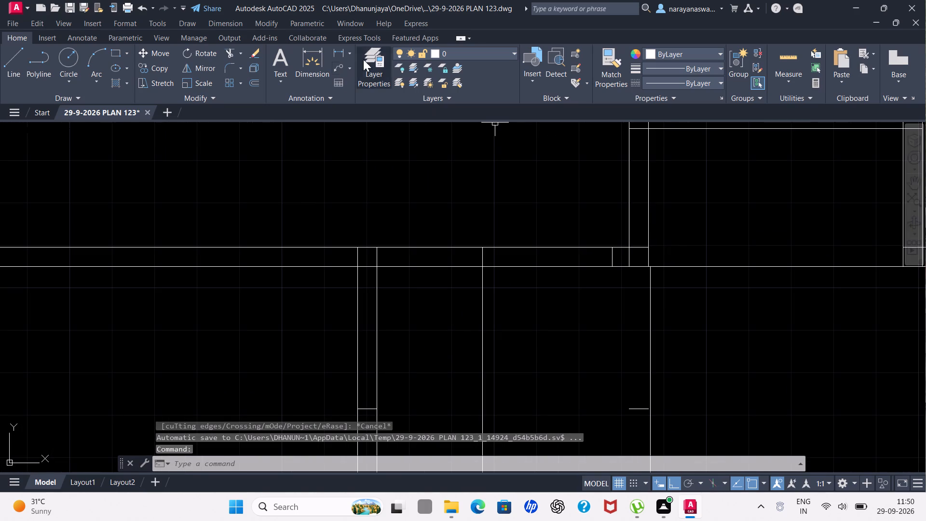
{"action": "left_click", "coordinate": [339, 54]}
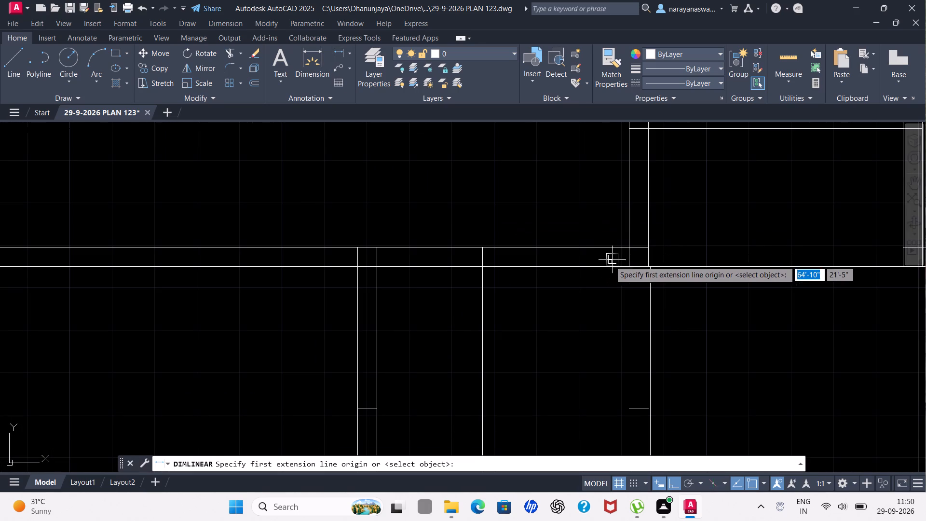
{"action": "left_click_drag", "start_coordinate": [611, 257], "coordinate": [607, 257]}
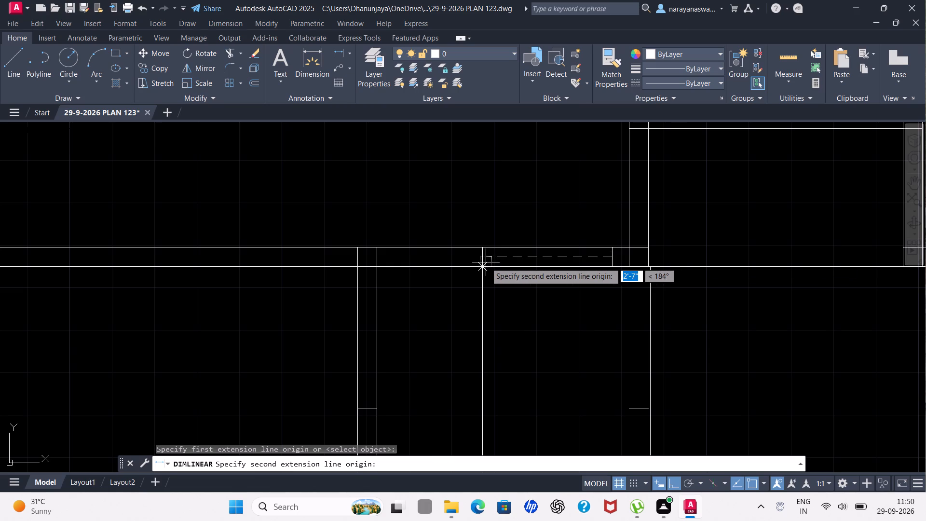
{"action": "left_click", "coordinate": [486, 262]}
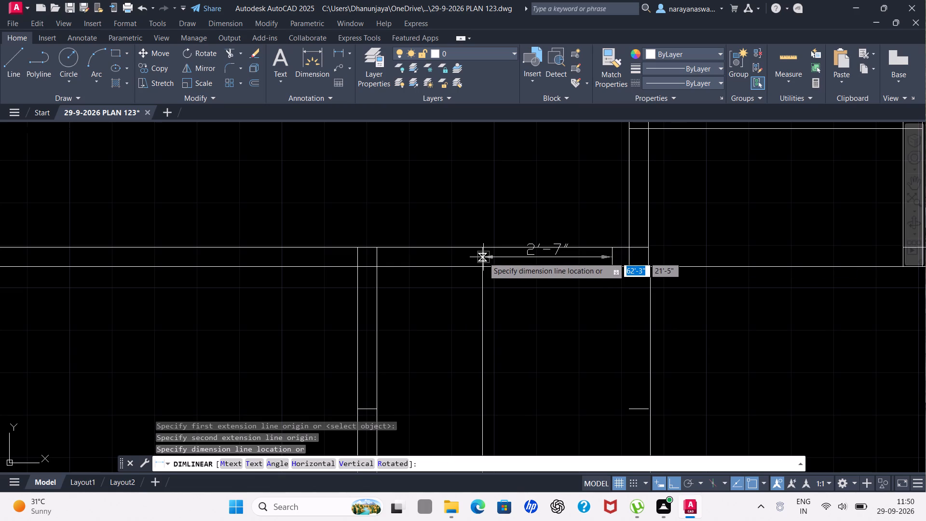
{"action": "left_click", "coordinate": [483, 257]}
{"action": "left_click", "coordinate": [550, 256]}
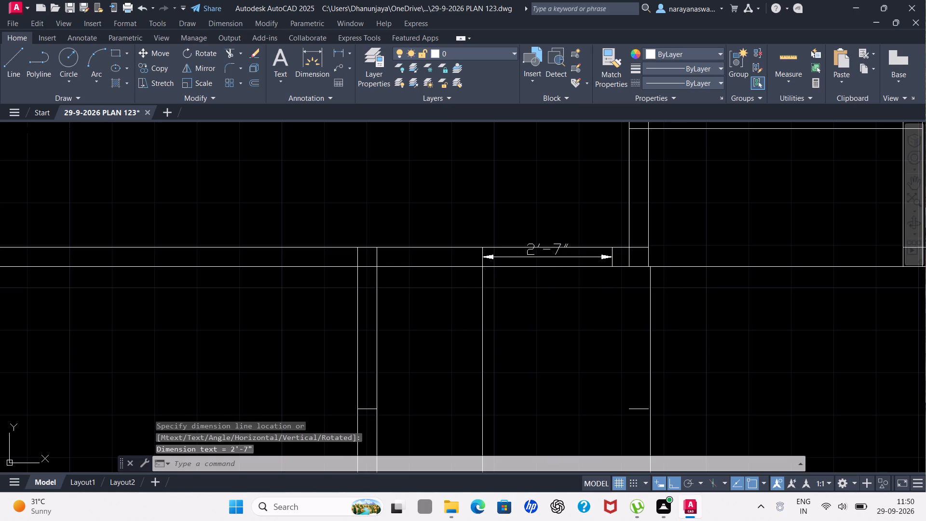
{"action": "key", "text": "Delete"}
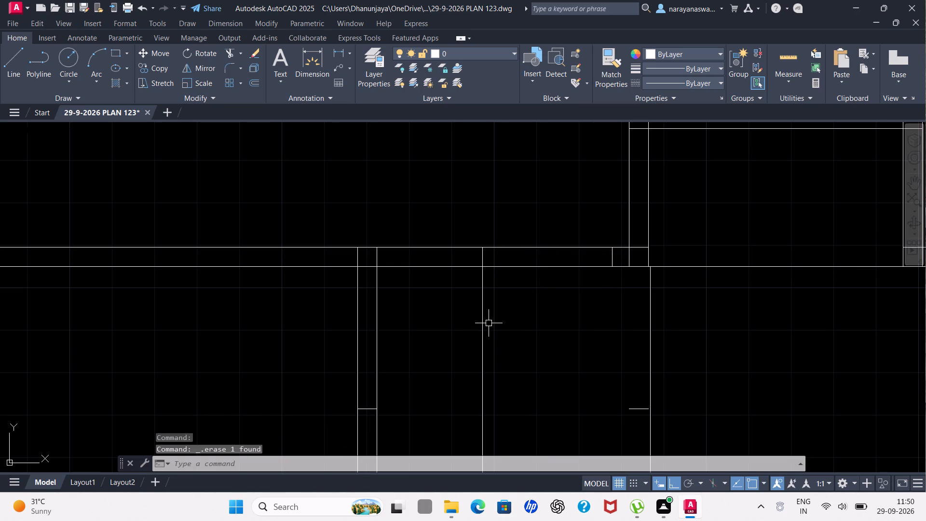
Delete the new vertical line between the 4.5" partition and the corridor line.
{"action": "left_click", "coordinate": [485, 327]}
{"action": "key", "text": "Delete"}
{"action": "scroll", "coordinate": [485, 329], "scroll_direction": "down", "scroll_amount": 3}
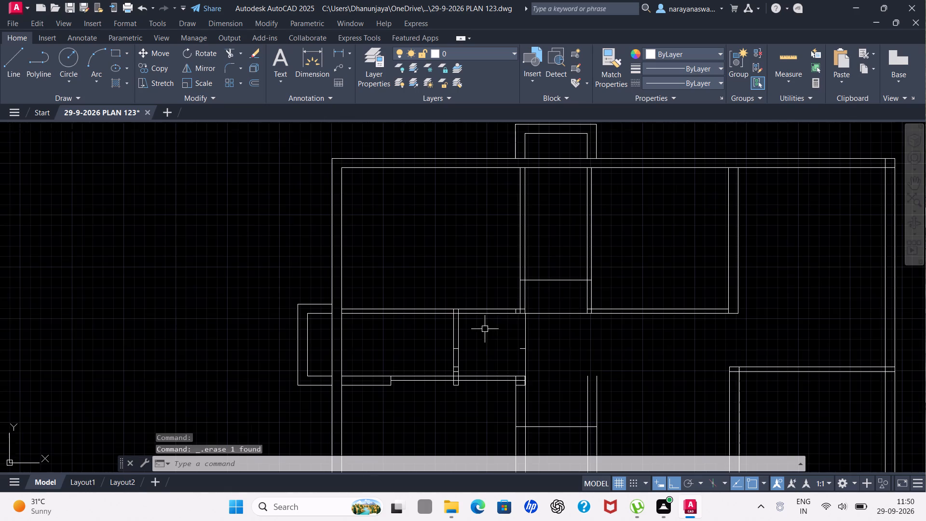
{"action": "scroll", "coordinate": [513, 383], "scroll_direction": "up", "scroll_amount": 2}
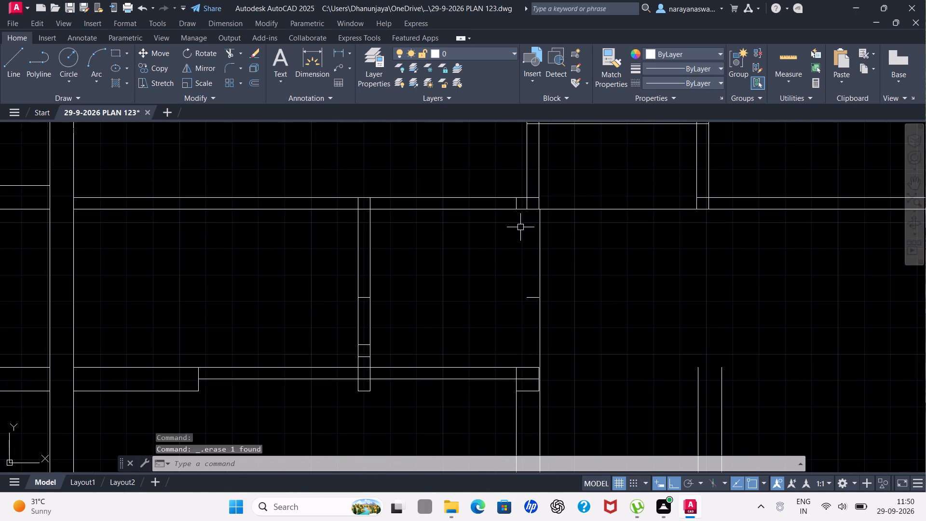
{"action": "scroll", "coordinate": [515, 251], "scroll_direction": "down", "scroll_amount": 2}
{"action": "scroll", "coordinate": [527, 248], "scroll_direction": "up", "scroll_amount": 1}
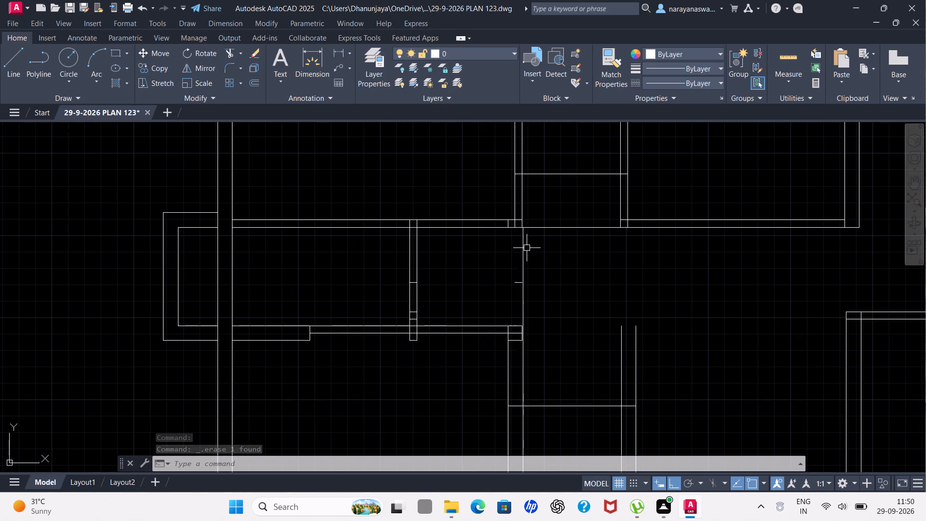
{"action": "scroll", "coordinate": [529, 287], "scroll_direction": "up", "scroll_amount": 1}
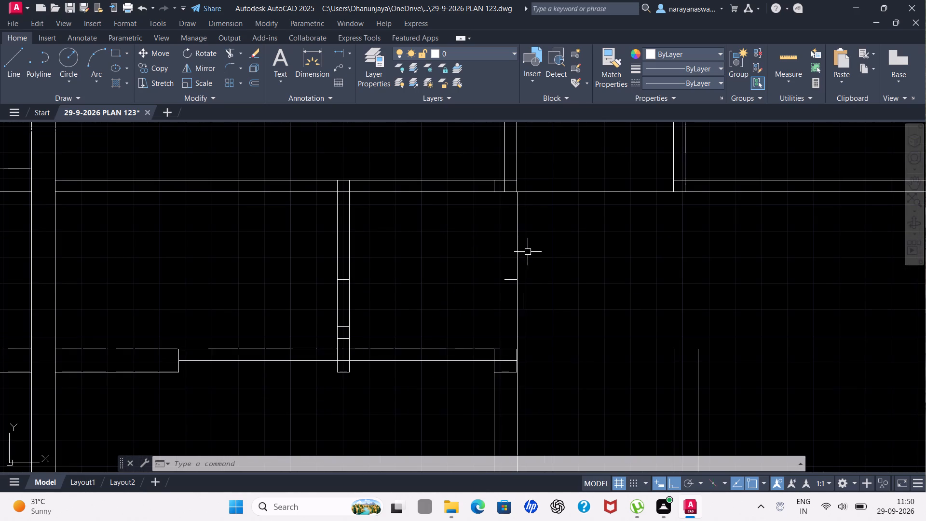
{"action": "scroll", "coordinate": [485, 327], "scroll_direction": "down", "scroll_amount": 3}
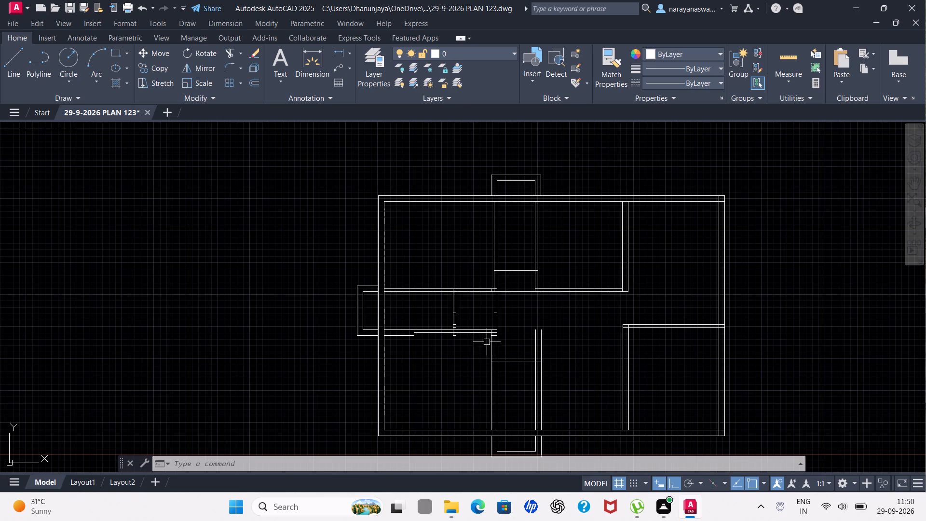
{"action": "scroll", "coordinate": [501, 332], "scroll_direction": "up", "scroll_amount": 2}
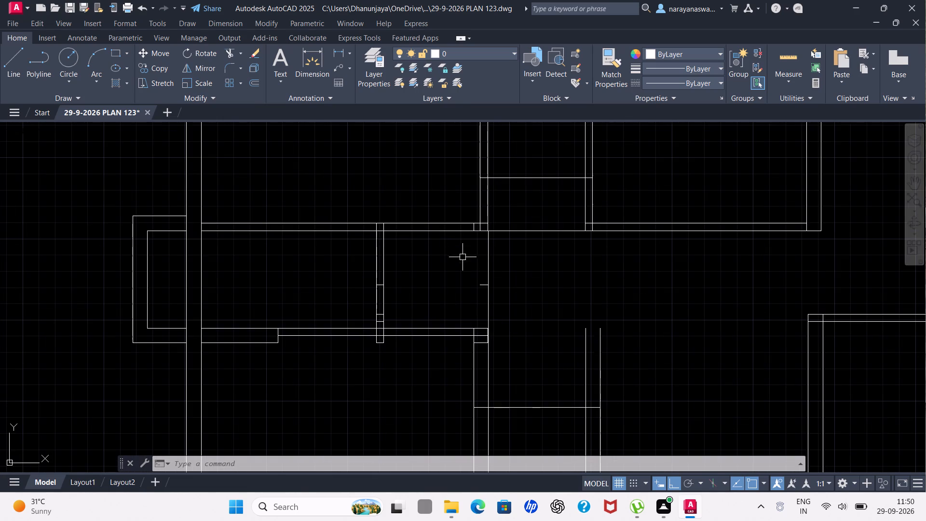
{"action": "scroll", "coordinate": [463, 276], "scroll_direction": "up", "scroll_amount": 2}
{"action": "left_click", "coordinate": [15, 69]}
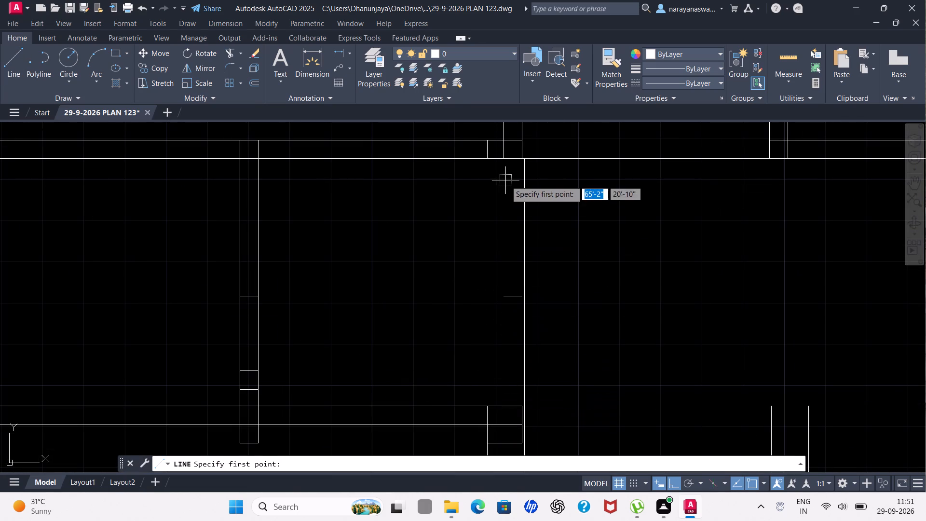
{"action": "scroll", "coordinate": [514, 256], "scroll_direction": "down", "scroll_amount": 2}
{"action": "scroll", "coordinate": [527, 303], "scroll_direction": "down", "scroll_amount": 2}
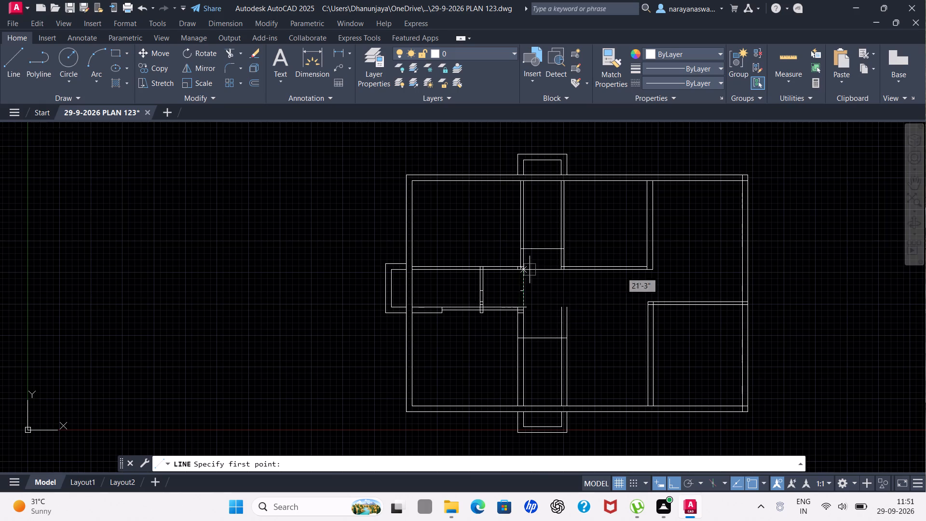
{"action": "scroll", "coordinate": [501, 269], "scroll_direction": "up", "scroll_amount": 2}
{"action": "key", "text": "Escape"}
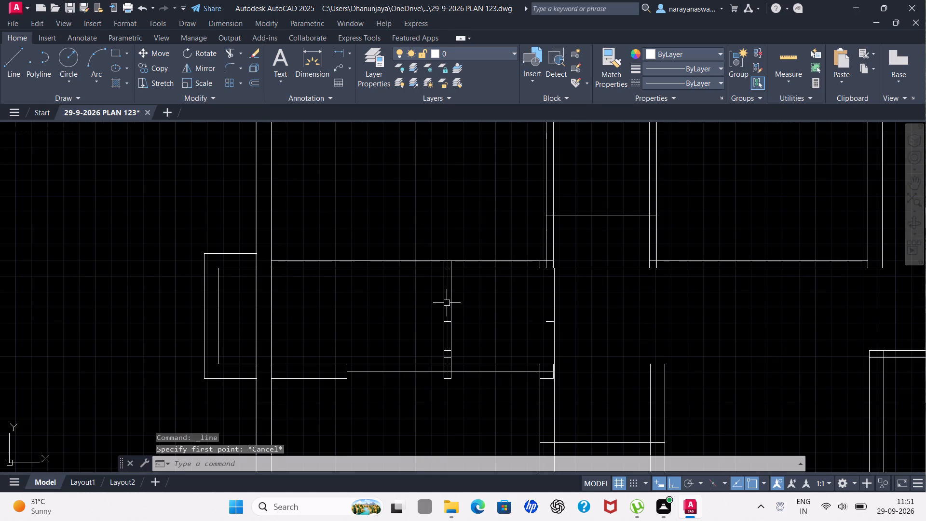
Trim away the three short cross lines inside the vertical 4.5" partition beside the small left room.
{"action": "type", "text": "TR"}
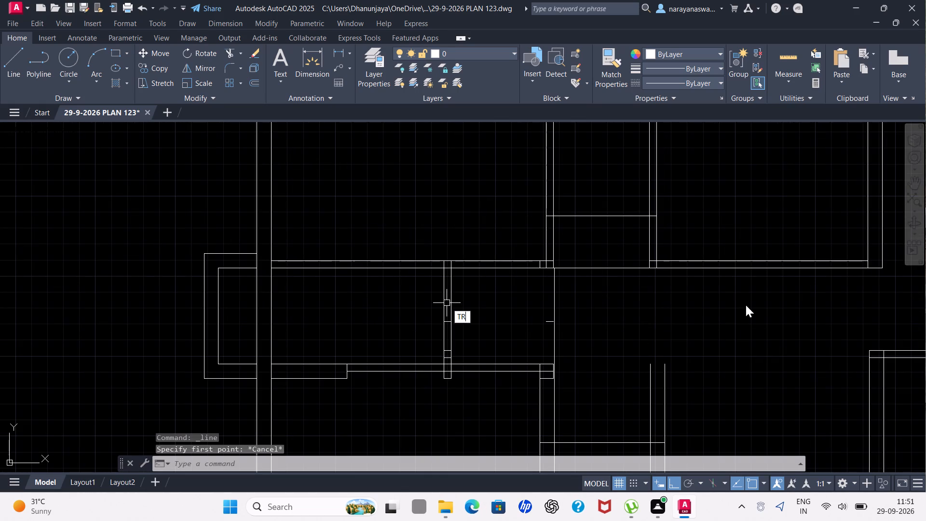
{"action": "left_click", "coordinate": [490, 326]}
{"action": "scroll", "coordinate": [430, 356], "scroll_direction": "up", "scroll_amount": 3}
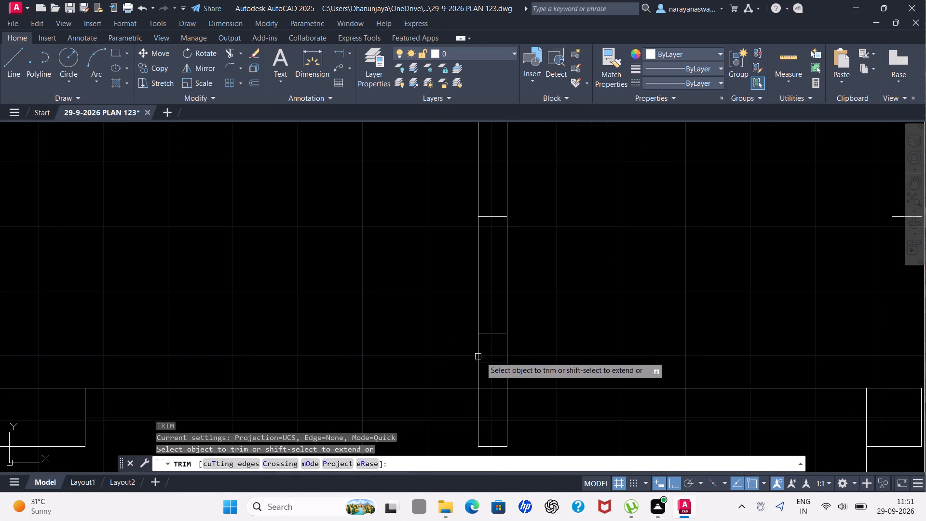
{"action": "left_click_drag", "start_coordinate": [492, 364], "coordinate": [502, 336]}
{"action": "left_click_drag", "start_coordinate": [494, 339], "coordinate": [498, 284]}
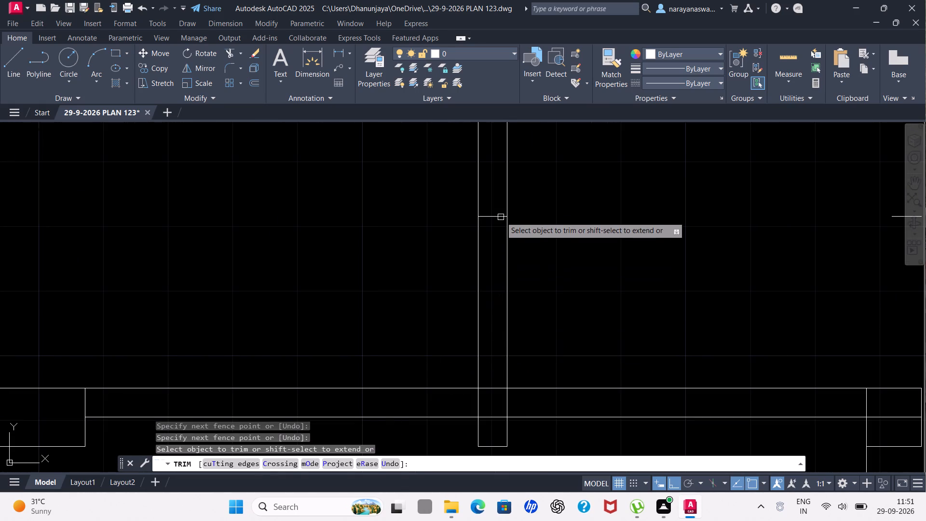
{"action": "left_click", "coordinate": [501, 217]}
Trim away the short end line of the lower wall at the corridor and the stray short cross line beside the corridor line.
{"action": "scroll", "coordinate": [480, 208], "scroll_direction": "down", "scroll_amount": 3}
{"action": "scroll", "coordinate": [470, 148], "scroll_direction": "up", "scroll_amount": 3}
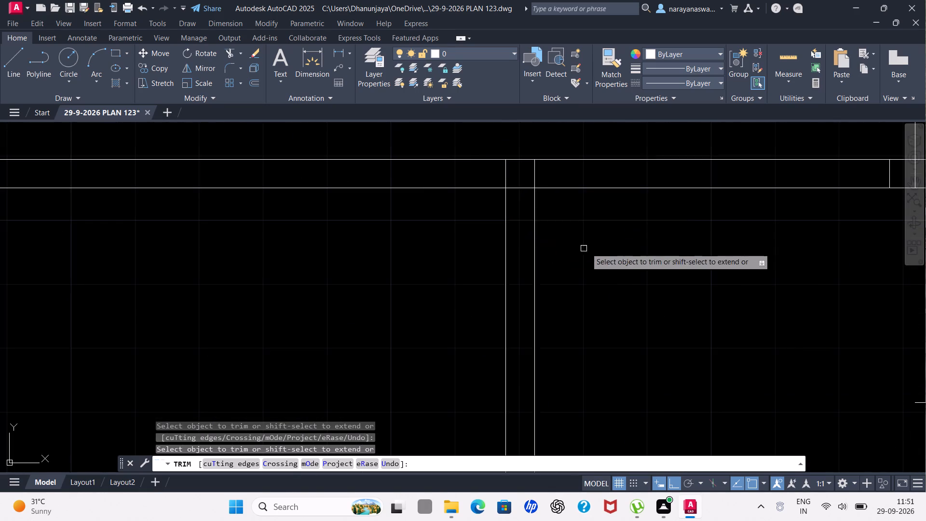
{"action": "scroll", "coordinate": [586, 248], "scroll_direction": "down", "scroll_amount": 4}
{"action": "scroll", "coordinate": [641, 311], "scroll_direction": "up", "scroll_amount": 3}
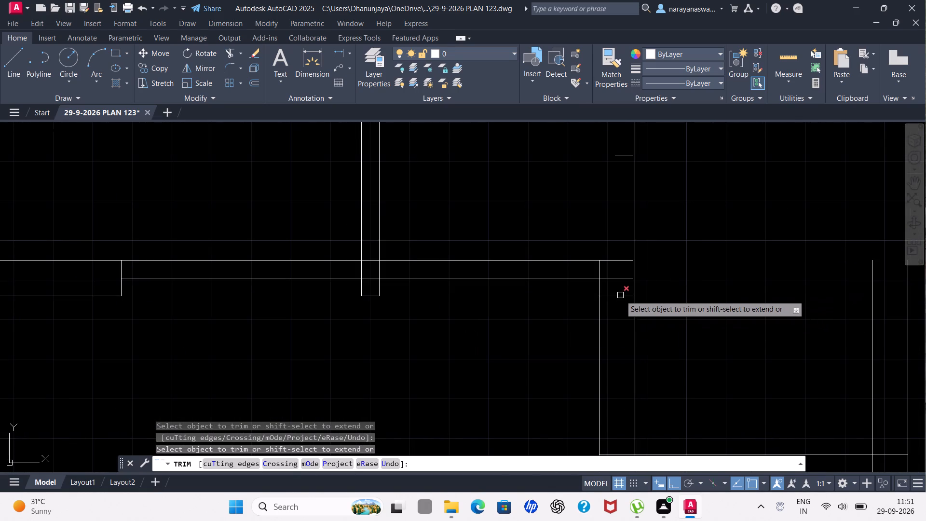
{"action": "left_click", "coordinate": [620, 295]}
{"action": "scroll", "coordinate": [621, 292], "scroll_direction": "down", "scroll_amount": 3}
{"action": "scroll", "coordinate": [639, 254], "scroll_direction": "up", "scroll_amount": 2}
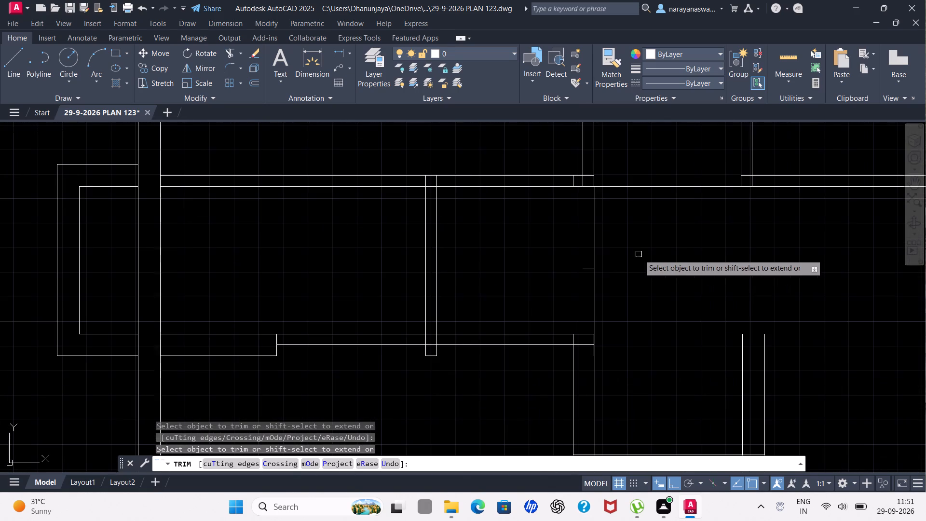
{"action": "left_click", "coordinate": [586, 272]}
{"action": "scroll", "coordinate": [571, 177], "scroll_direction": "up", "scroll_amount": 2}
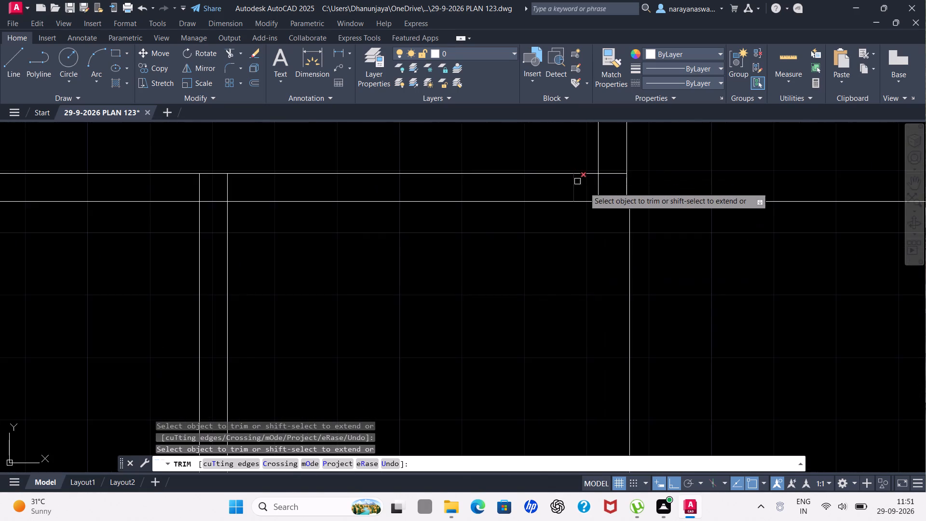
{"action": "scroll", "coordinate": [589, 196], "scroll_direction": "down", "scroll_amount": 3}
{"action": "scroll", "coordinate": [639, 168], "scroll_direction": "up", "scroll_amount": 3}
{"action": "scroll", "coordinate": [633, 171], "scroll_direction": "down", "scroll_amount": 4}
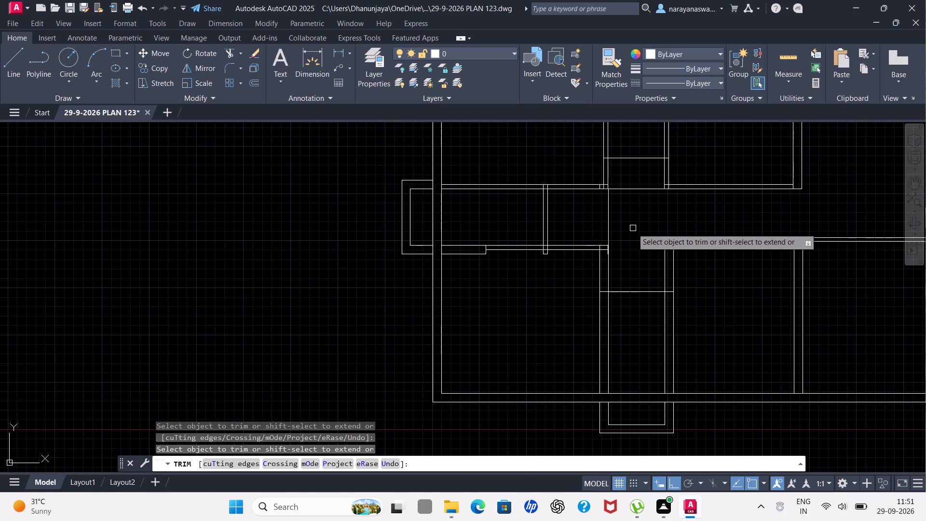
{"action": "scroll", "coordinate": [631, 227], "scroll_direction": "up", "scroll_amount": 1}
{"action": "scroll", "coordinate": [598, 178], "scroll_direction": "down", "scroll_amount": 3}
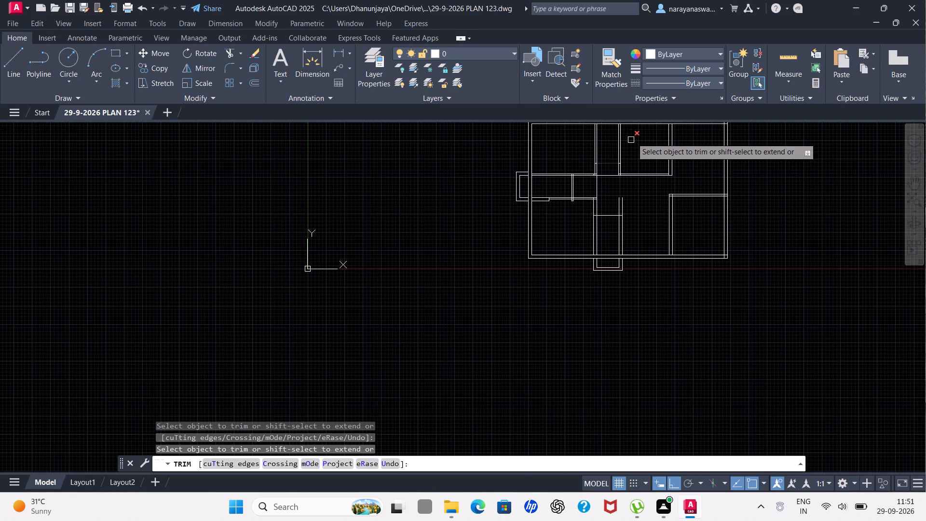
{"action": "scroll", "coordinate": [631, 125], "scroll_direction": "up", "scroll_amount": 3}
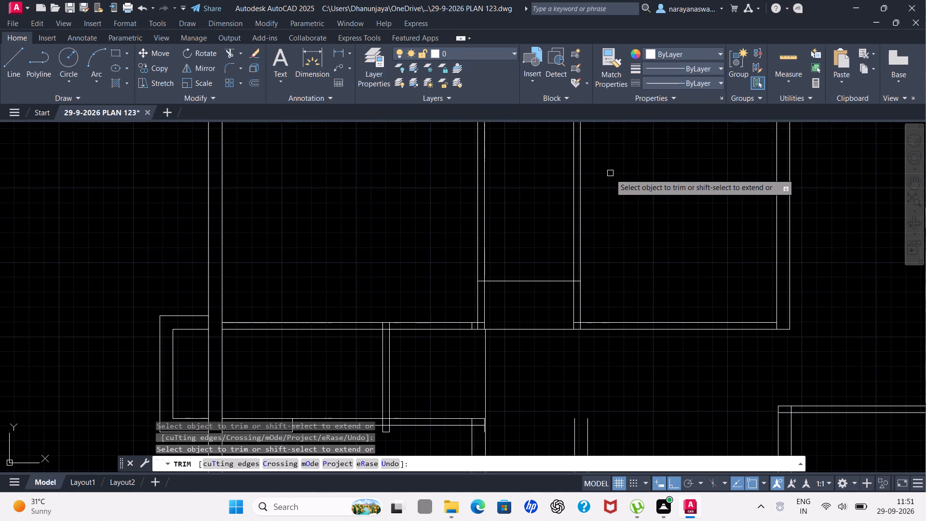
{"action": "key", "text": "Escape"}
Draw a vertical line about 10'-11" up from the lower vertical wall's outer corner, closed by a line about 4" across to the upper partition.
{"action": "scroll", "coordinate": [599, 192], "scroll_direction": "down", "scroll_amount": 2}
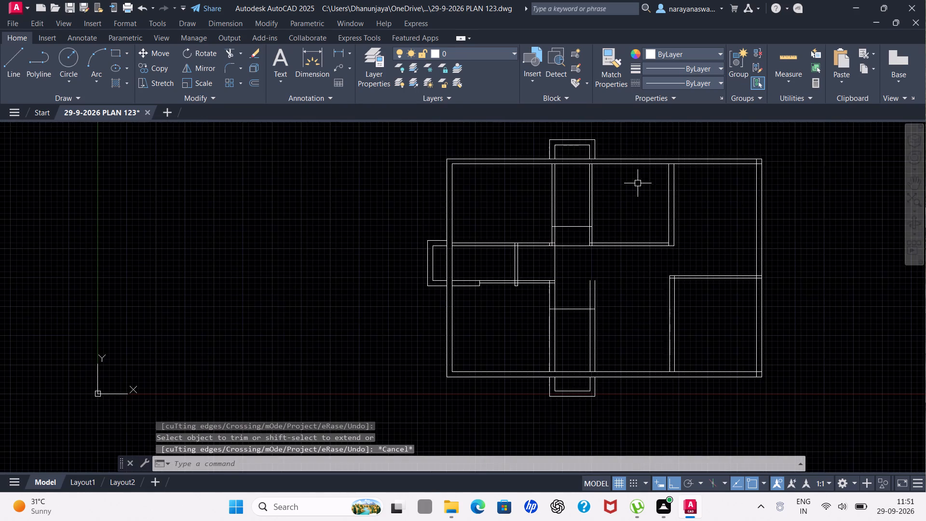
{"action": "scroll", "coordinate": [670, 182], "scroll_direction": "up", "scroll_amount": 1}
{"action": "left_click", "coordinate": [7, 61]}
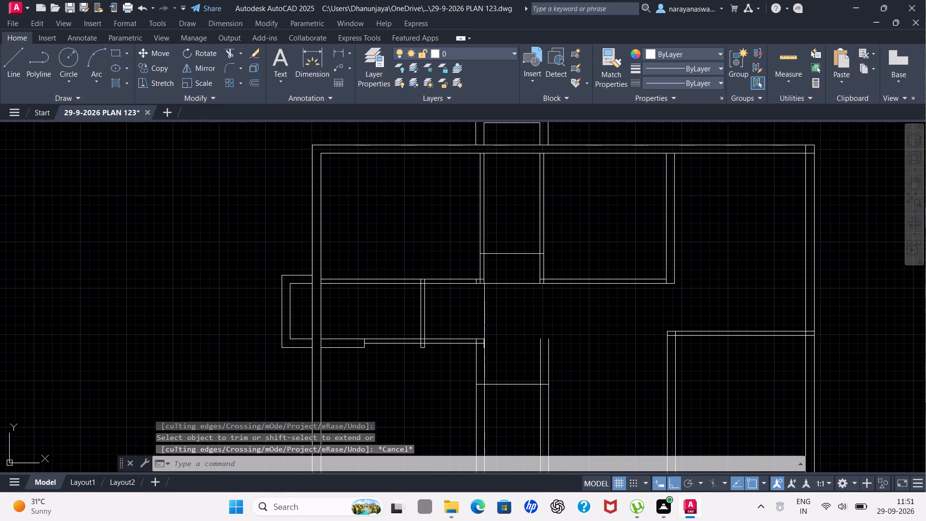
{"action": "scroll", "coordinate": [512, 317], "scroll_direction": "up", "scroll_amount": 2}
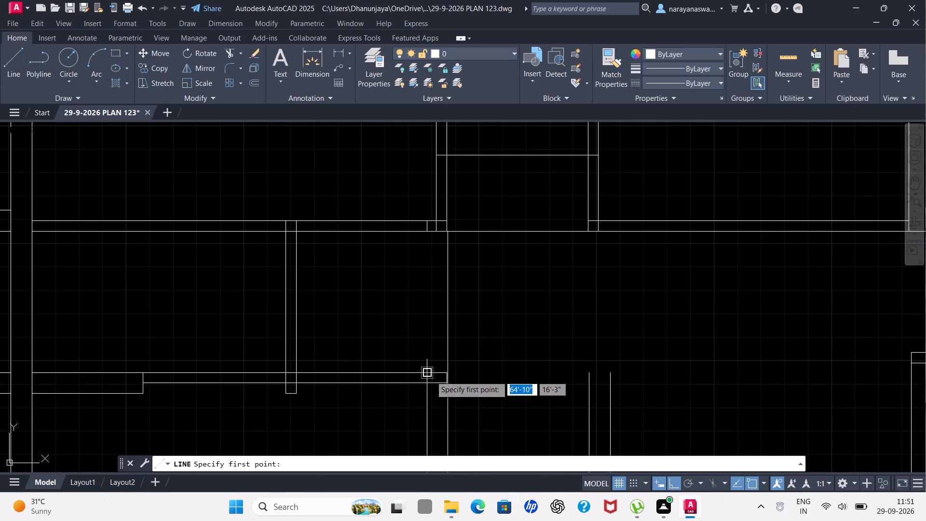
{"action": "left_click_drag", "start_coordinate": [432, 375], "coordinate": [430, 370]}
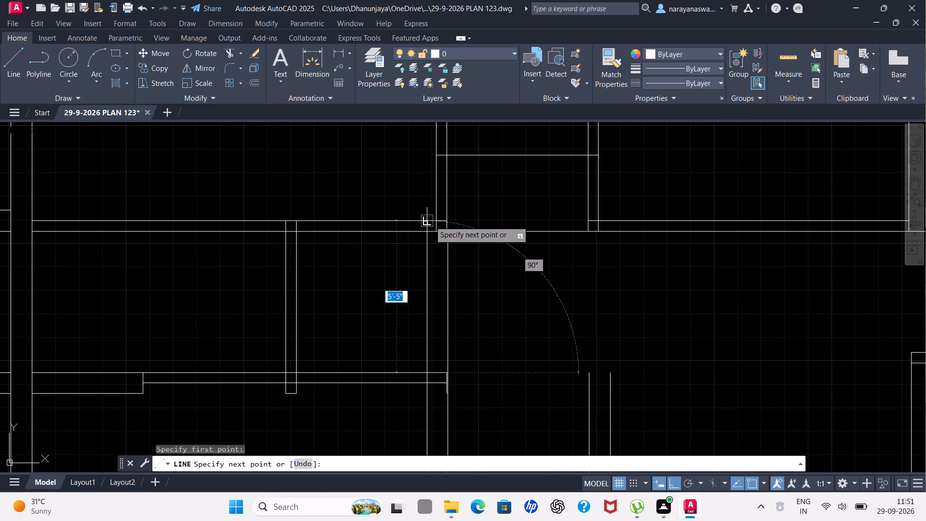
{"action": "scroll", "coordinate": [431, 166], "scroll_direction": "down", "scroll_amount": 3}
{"action": "scroll", "coordinate": [413, 149], "scroll_direction": "up", "scroll_amount": 1}
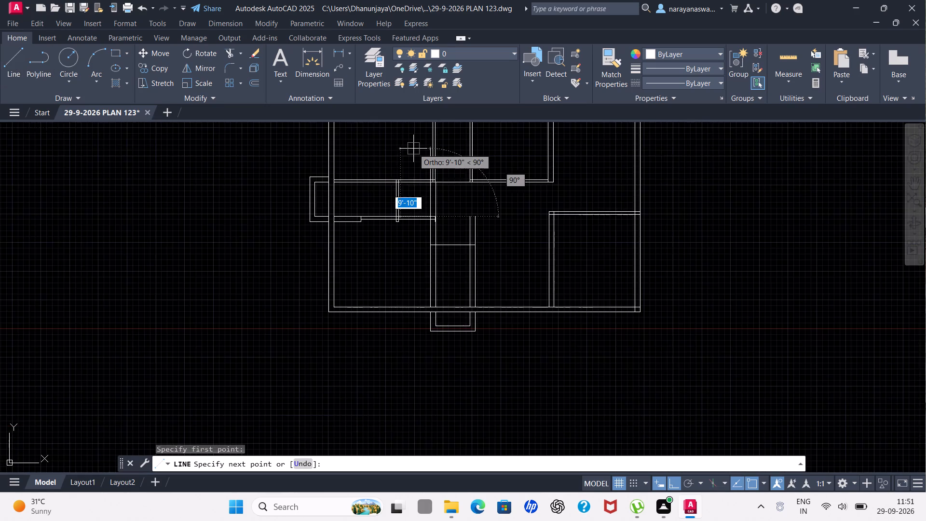
{"action": "scroll", "coordinate": [413, 149], "scroll_direction": "up", "scroll_amount": 2}
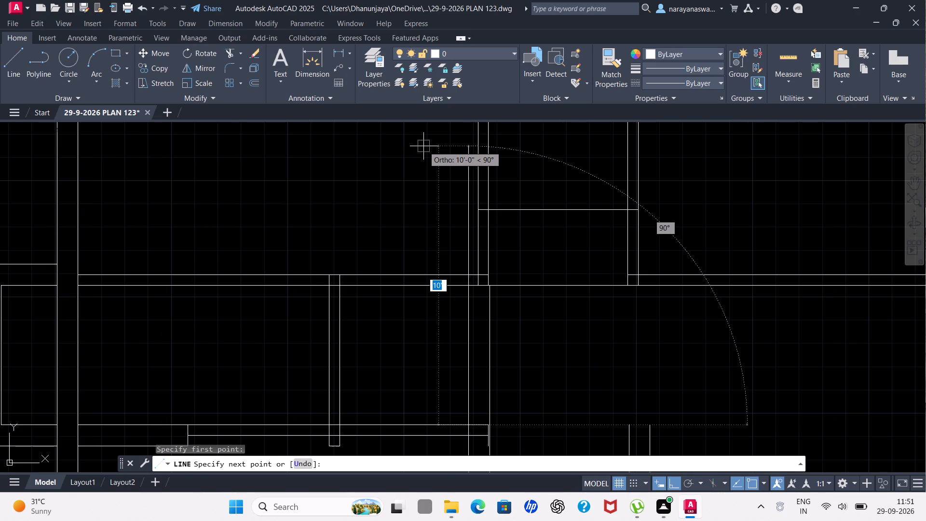
{"action": "scroll", "coordinate": [423, 146], "scroll_direction": "down", "scroll_amount": 5}
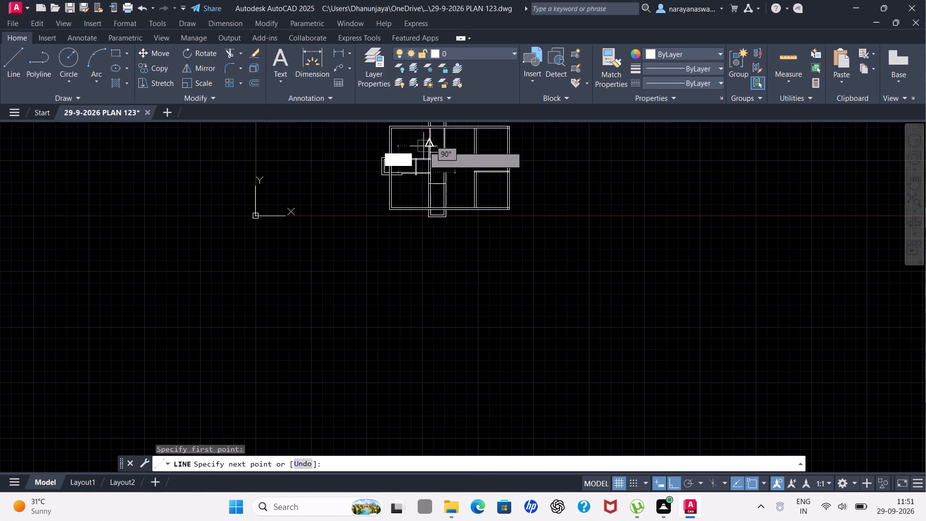
{"action": "scroll", "coordinate": [422, 135], "scroll_direction": "up", "scroll_amount": 3}
{"action": "scroll", "coordinate": [421, 135], "scroll_direction": "down", "scroll_amount": 4}
{"action": "scroll", "coordinate": [425, 132], "scroll_direction": "up", "scroll_amount": 4}
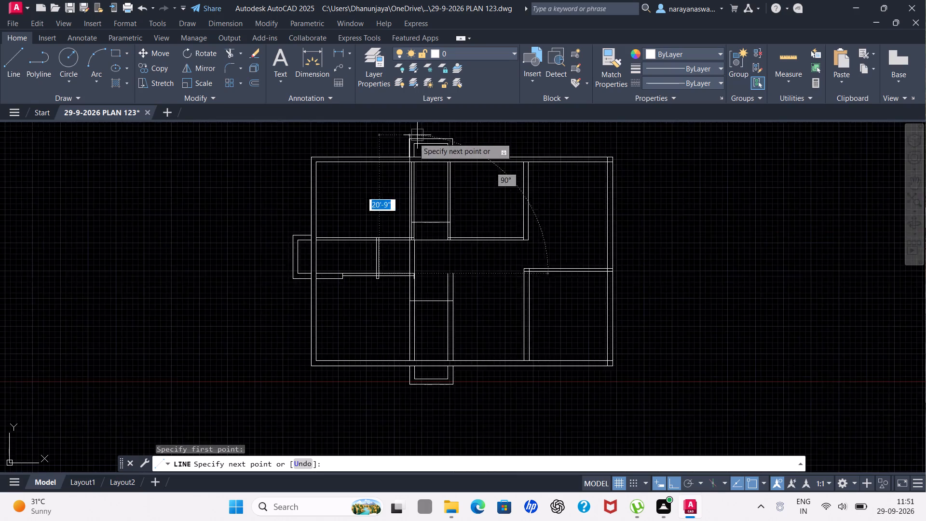
{"action": "scroll", "coordinate": [394, 234], "scroll_direction": "up", "scroll_amount": 1}
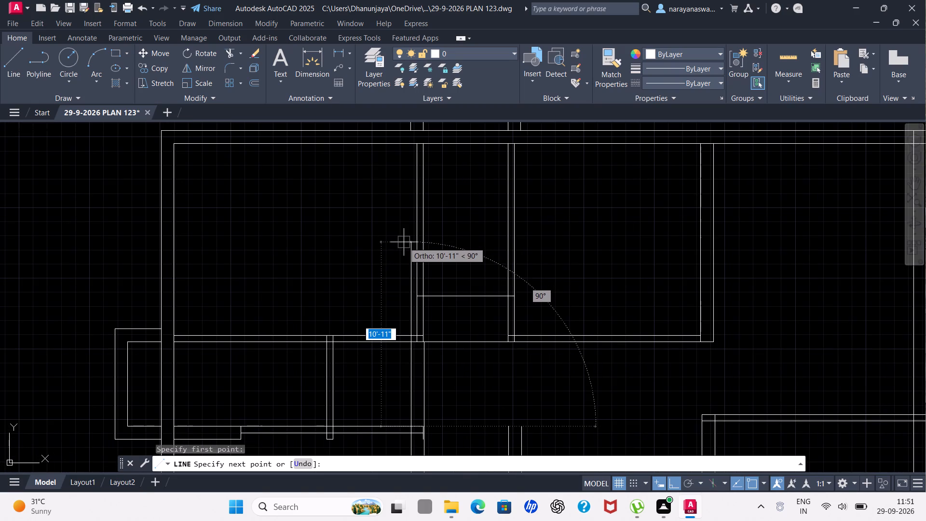
{"action": "left_click", "coordinate": [404, 242]}
{"action": "scroll", "coordinate": [414, 247], "scroll_direction": "up", "scroll_amount": 3}
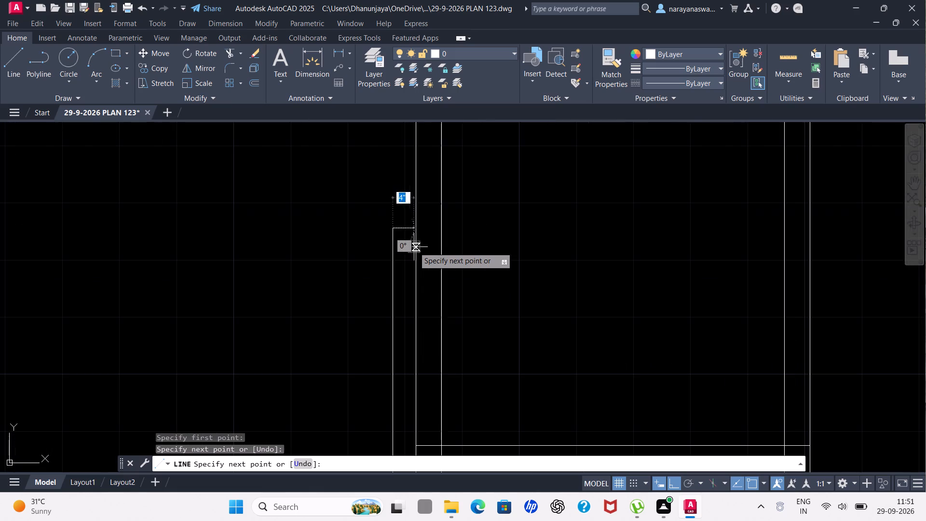
{"action": "left_click", "coordinate": [415, 228]}
{"action": "key", "text": "Escape"}
{"action": "scroll", "coordinate": [417, 227], "scroll_direction": "down", "scroll_amount": 2}
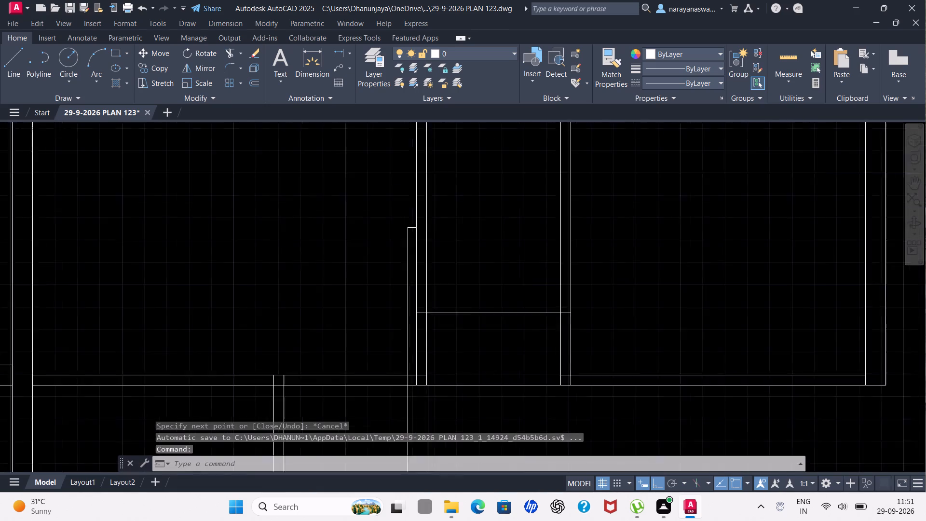
Trim away the upper partition's old face between the new short closing line and the horizontal wall below it.
{"action": "scroll", "coordinate": [417, 227], "scroll_direction": "down", "scroll_amount": 2}
{"action": "scroll", "coordinate": [447, 273], "scroll_direction": "up", "scroll_amount": 2}
{"action": "type", "text": "TR"}
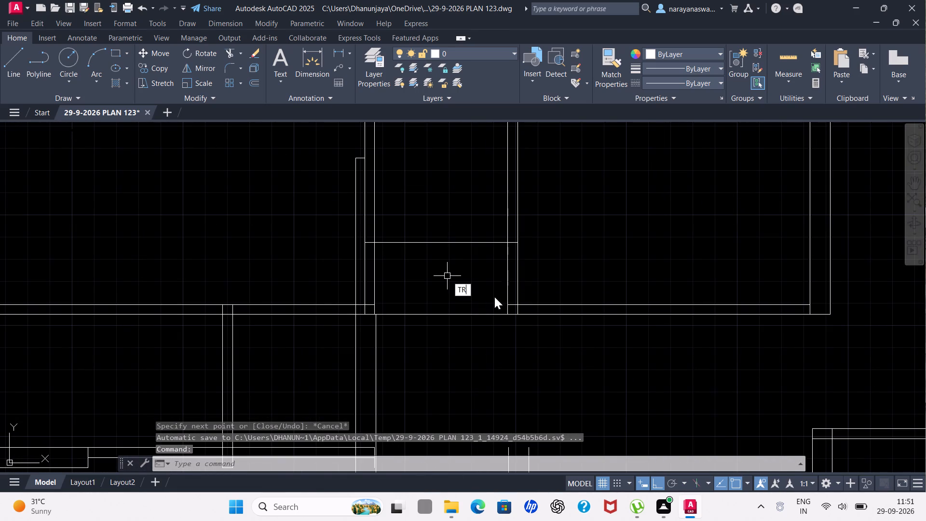
{"action": "left_click", "coordinate": [491, 296]}
{"action": "left_click", "coordinate": [490, 302]}
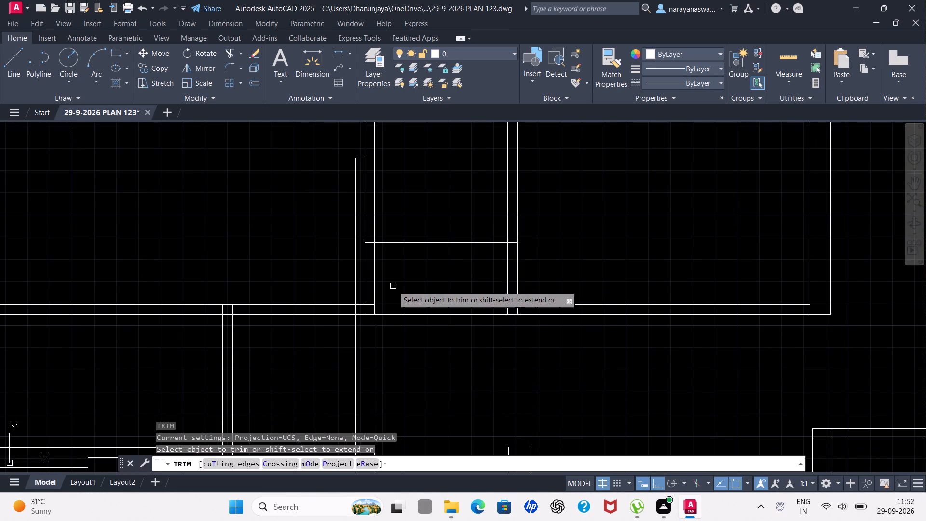
{"action": "left_click_drag", "start_coordinate": [366, 268], "coordinate": [366, 263]}
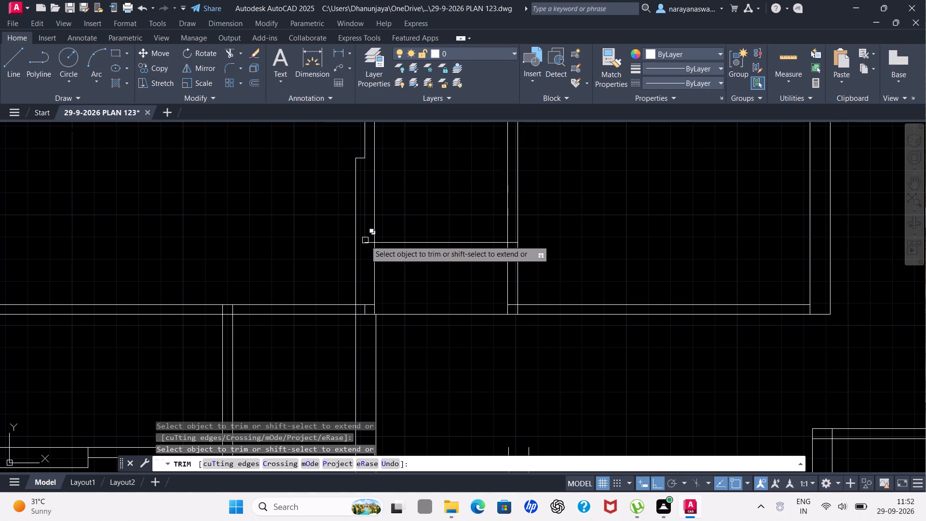
{"action": "left_click", "coordinate": [365, 240]}
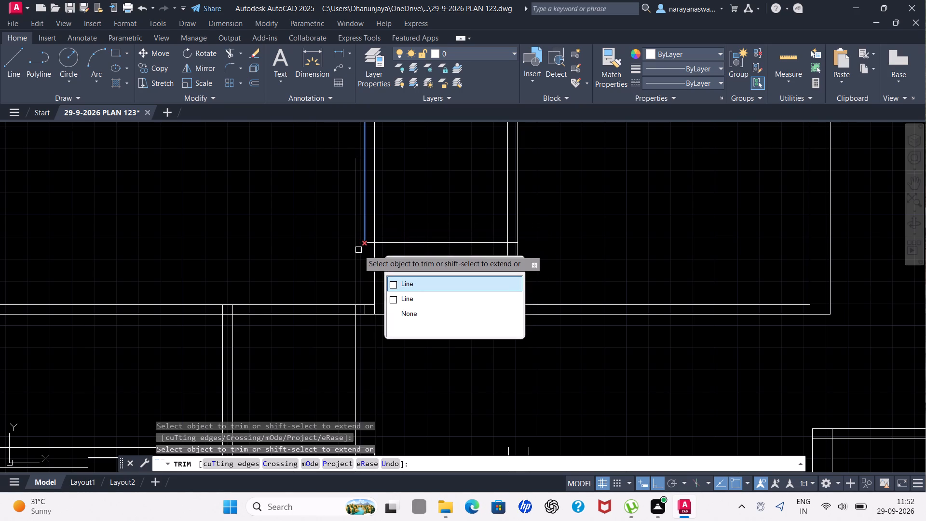
{"action": "scroll", "coordinate": [353, 230], "scroll_direction": "up", "scroll_amount": 1}
{"action": "scroll", "coordinate": [353, 229], "scroll_direction": "down", "scroll_amount": 2}
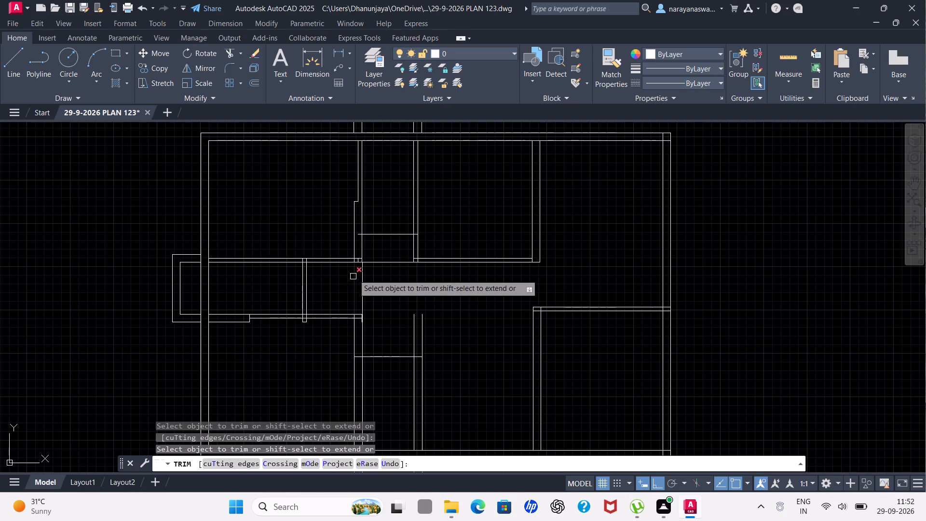
{"action": "key", "text": "Escape"}
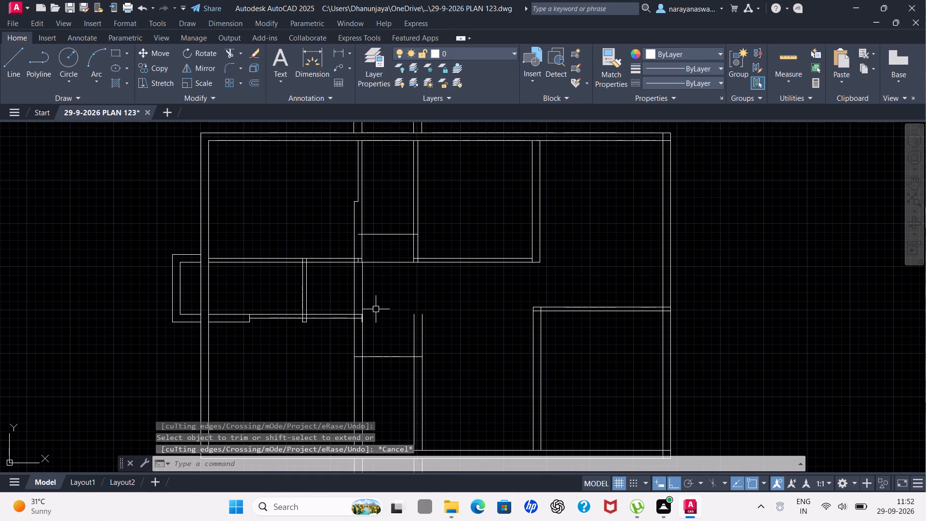
Offset the new vertical line by 3' toward the small room's 4.5" partition.
{"action": "key", "text": "o"}
{"action": "key", "text": "f"}
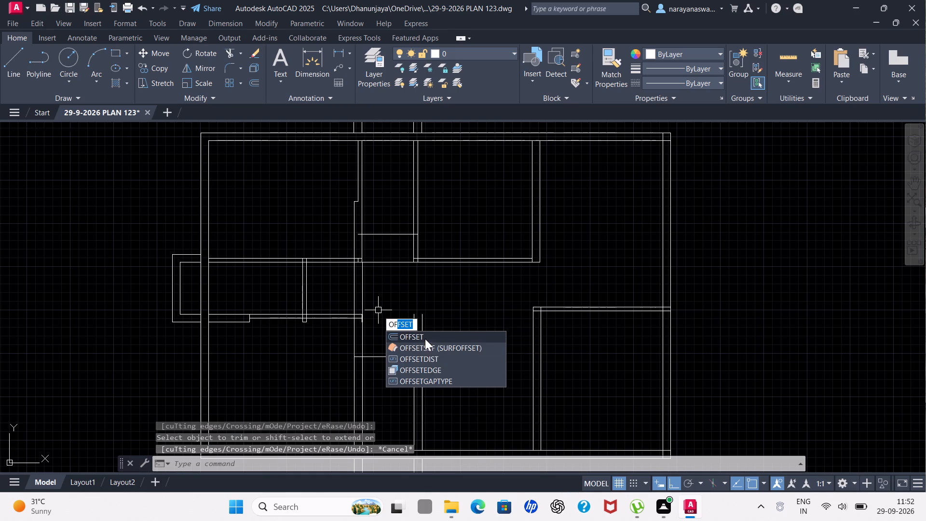
{"action": "left_click", "coordinate": [425, 339]}
{"action": "scroll", "coordinate": [382, 302], "scroll_direction": "up", "scroll_amount": 1}
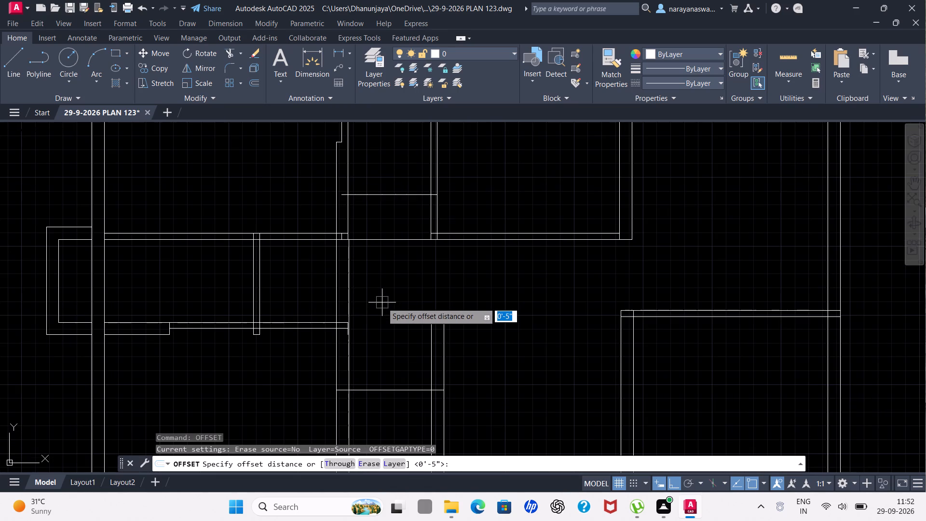
{"action": "key", "text": "3"}
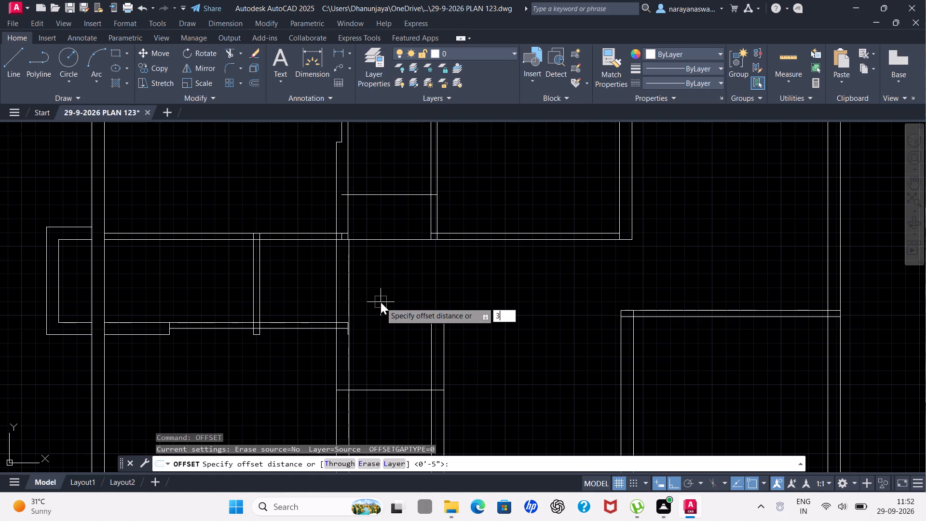
{"action": "key", "text": "apostrophe"}
{"action": "key", "text": "Return"}
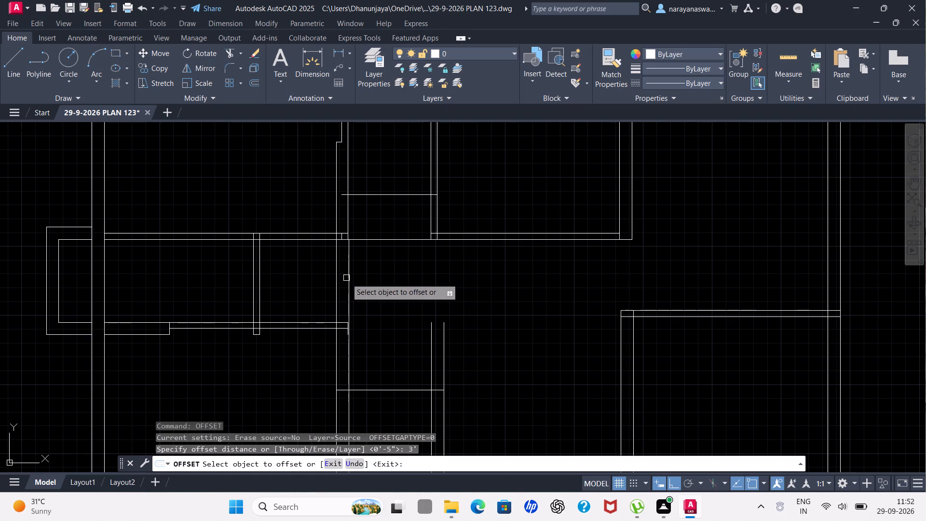
{"action": "left_click", "coordinate": [337, 285]}
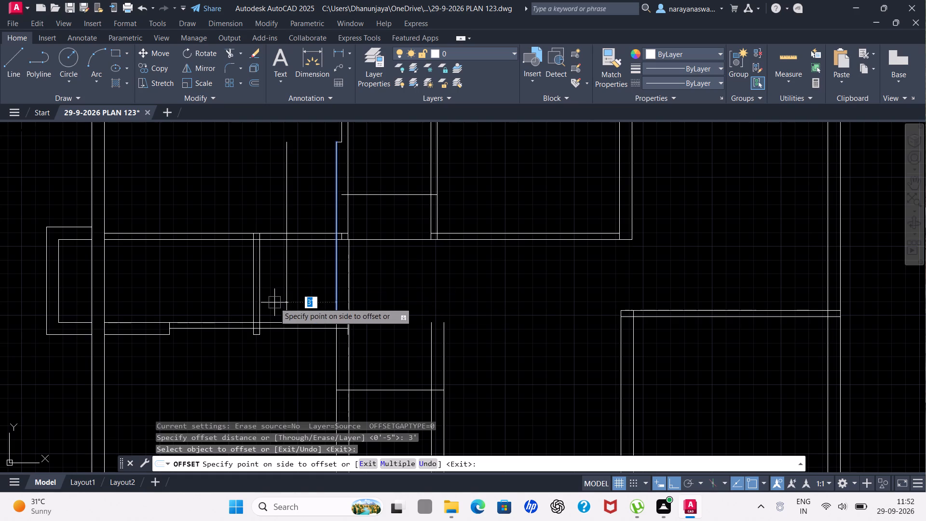
{"action": "left_click", "coordinate": [274, 302]}
{"action": "key", "text": "Escape"}
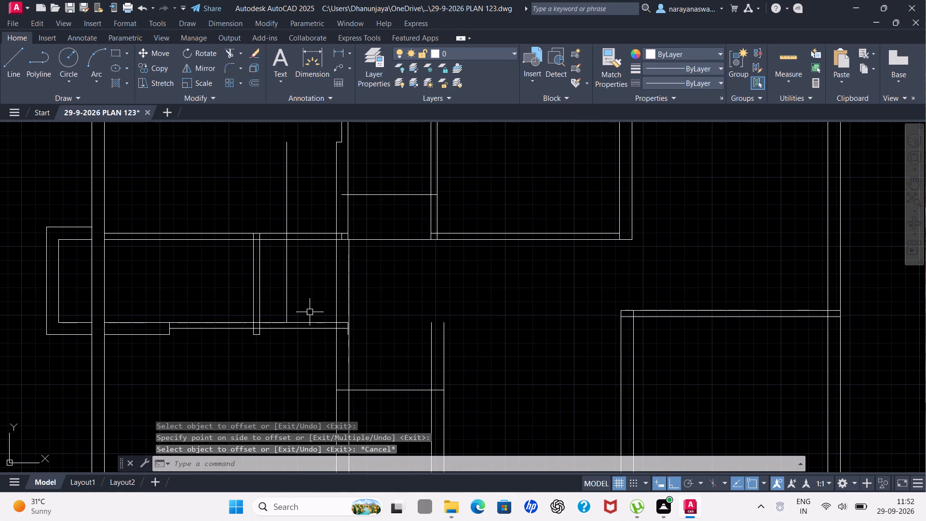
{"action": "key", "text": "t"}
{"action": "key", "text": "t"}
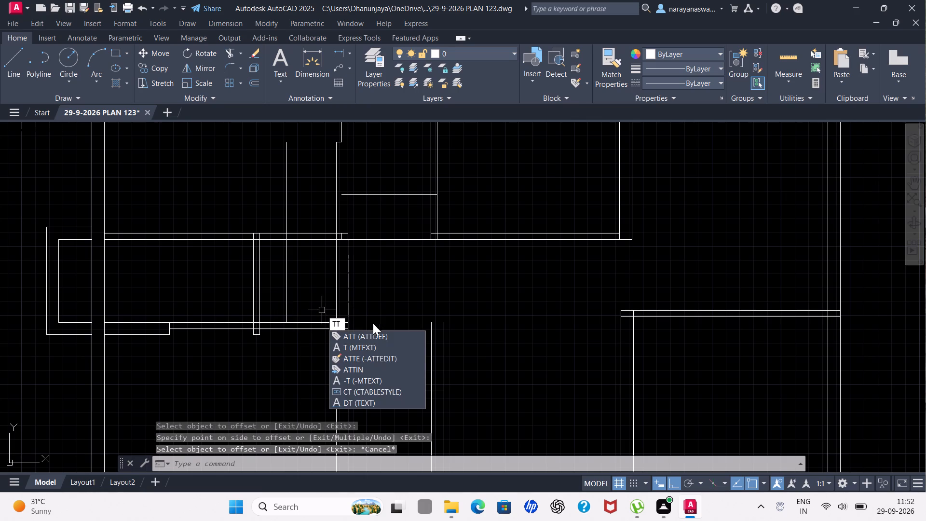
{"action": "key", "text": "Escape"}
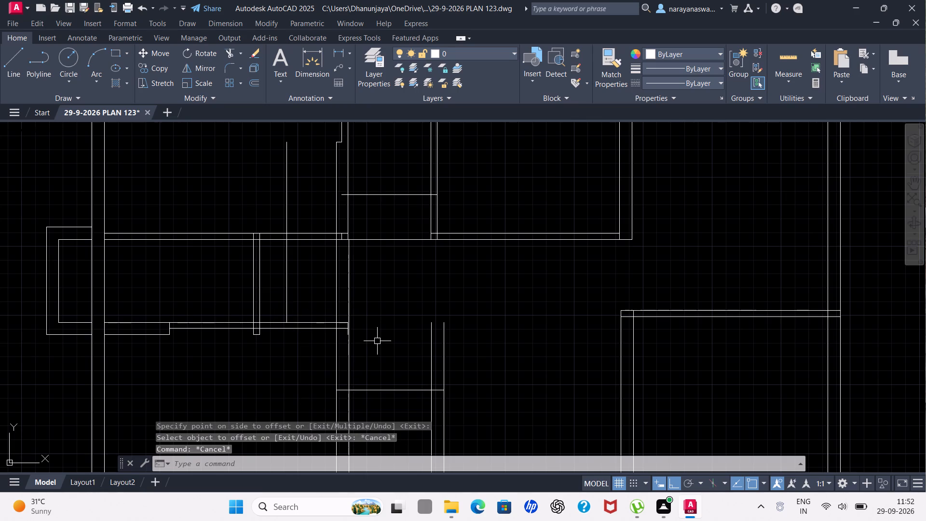
Trim the upper and lower horizontal wall lines between the 3' offset line and the vertical wall to open both walls.
{"action": "key", "text": "t"}
{"action": "key", "text": "r"}
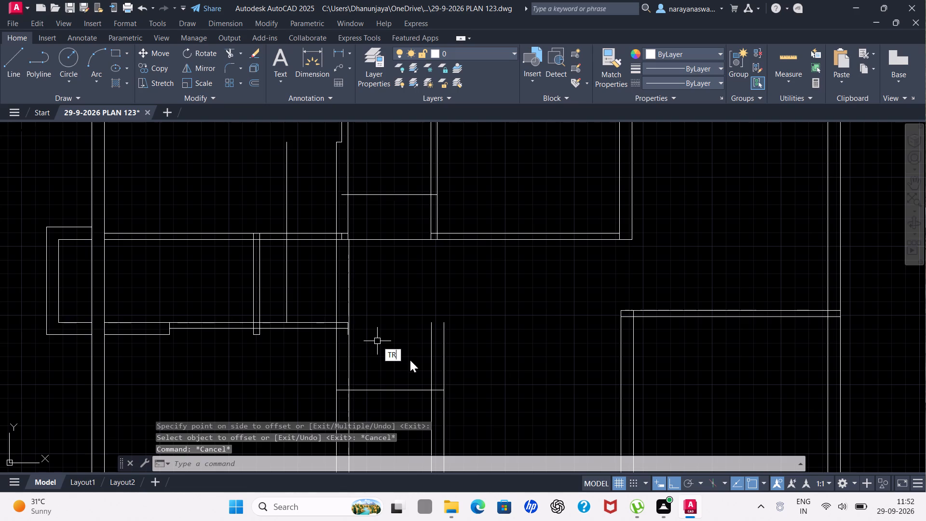
{"action": "left_click", "coordinate": [413, 364]}
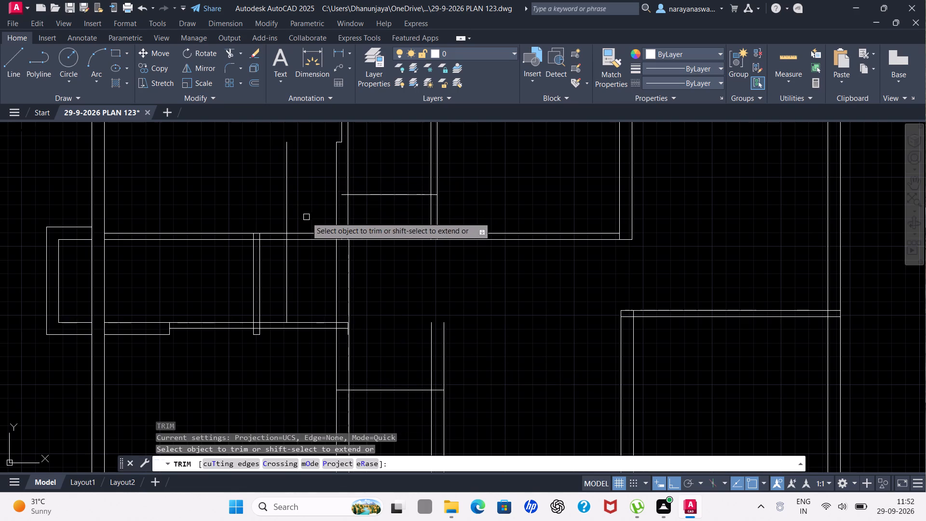
{"action": "left_click_drag", "start_coordinate": [313, 217], "coordinate": [314, 360]}
{"action": "key", "text": "Escape"}
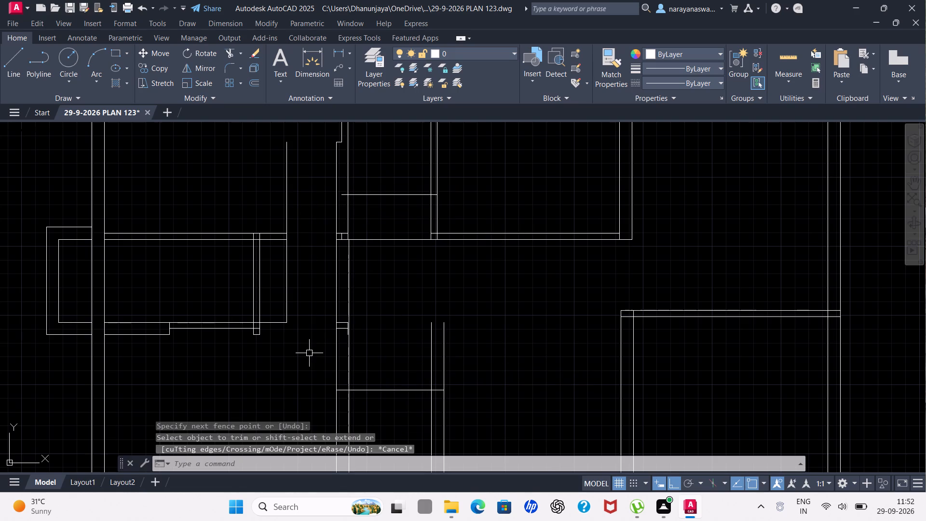
Save the drawing.
{"action": "key", "text": "ctrl+s"}
{"action": "key", "text": "ctrl+s"}
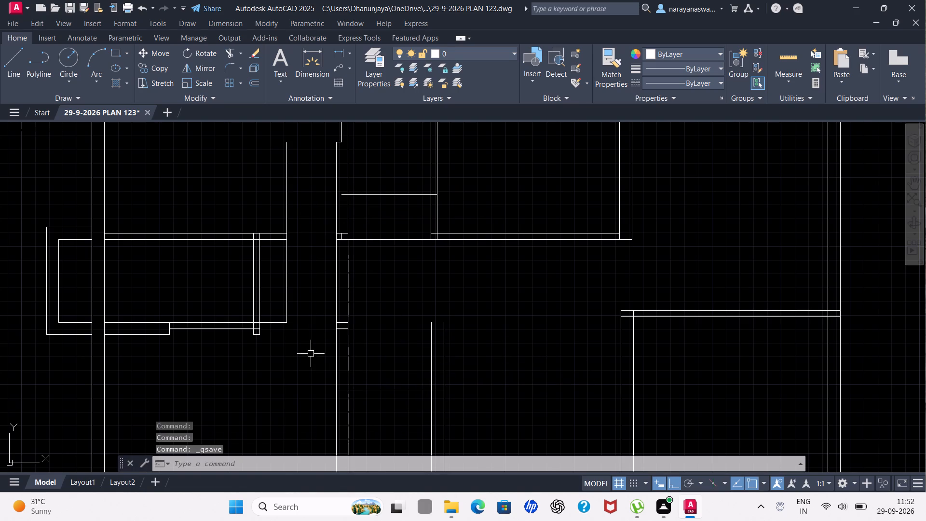
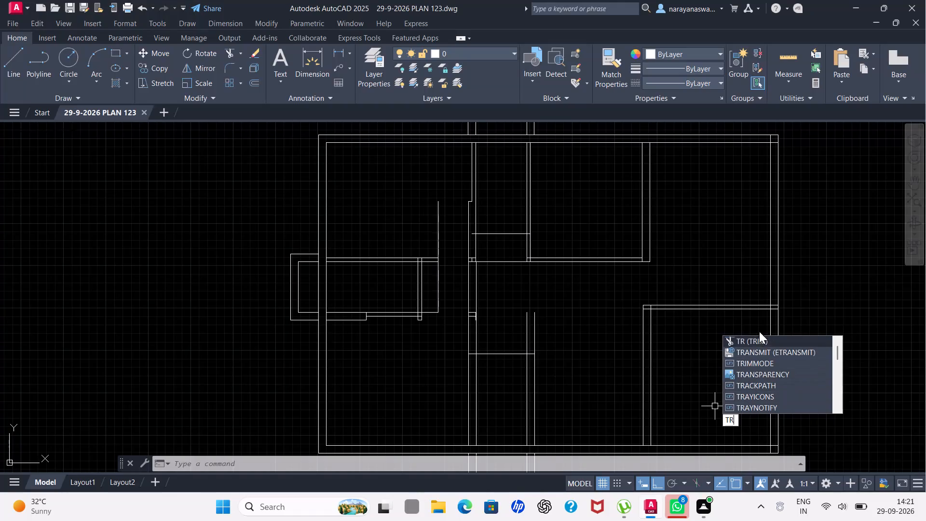
Trim away the leftover vertical line rising above the upper corner of the small room with the 4.5" partition.
{"action": "left_click", "coordinate": [742, 339]}
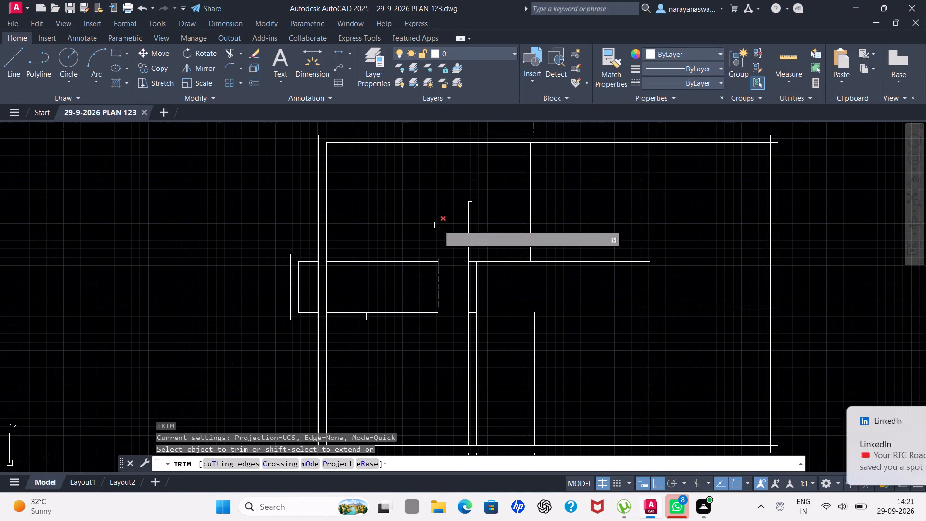
{"action": "left_click", "coordinate": [441, 223]}
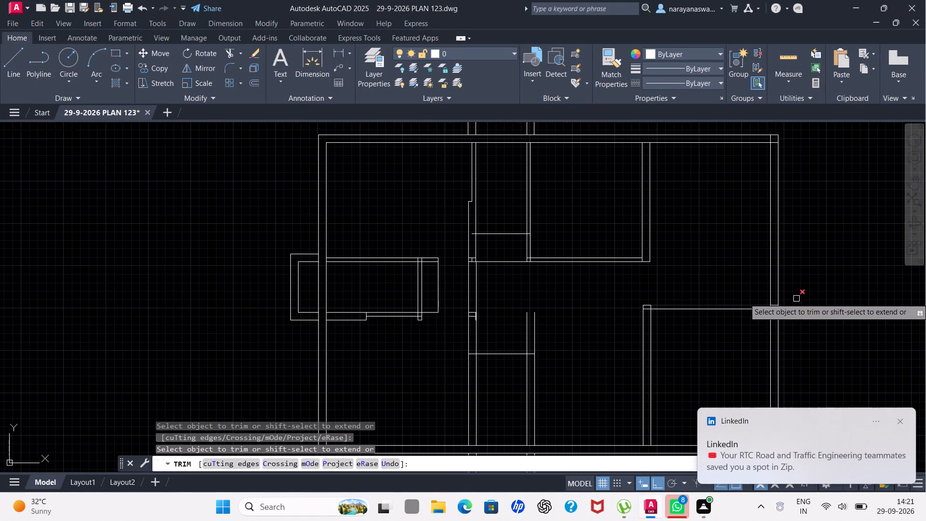
{"action": "key", "text": "Escape"}
Draw a small three-sided line projection about 5" wide on the corridor face of the central partition, at the horizontal wall's end.
{"action": "scroll", "coordinate": [592, 345], "scroll_direction": "down", "scroll_amount": 2}
{"action": "scroll", "coordinate": [585, 331], "scroll_direction": "up", "scroll_amount": 3}
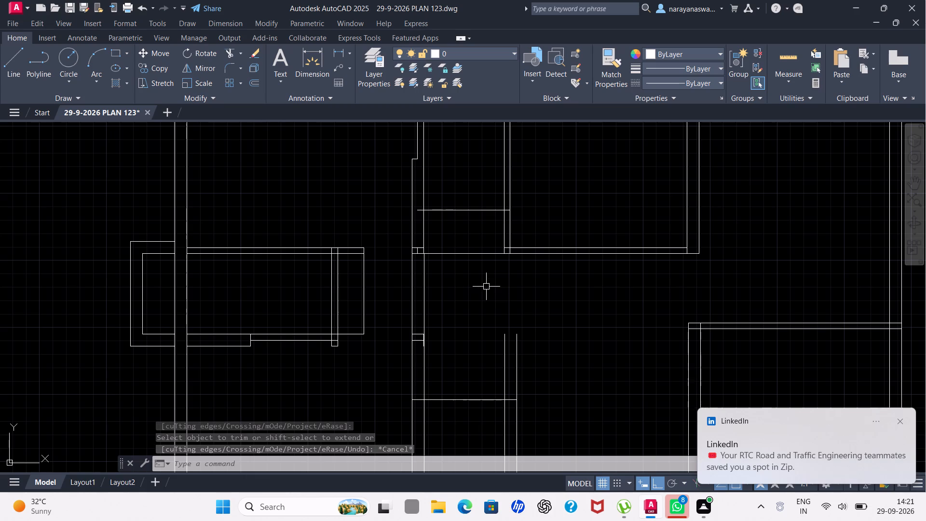
{"action": "scroll", "coordinate": [449, 235], "scroll_direction": "up", "scroll_amount": 1}
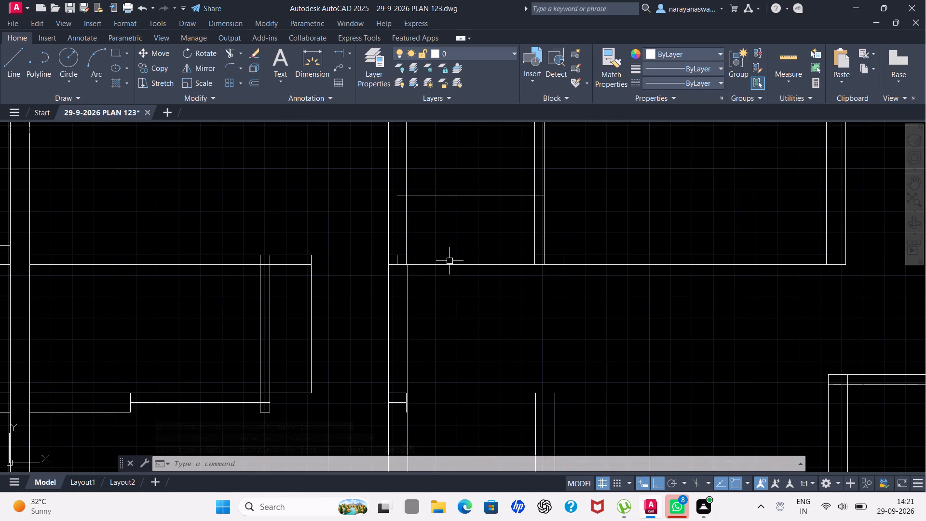
{"action": "scroll", "coordinate": [449, 261], "scroll_direction": "down", "scroll_amount": 1}
{"action": "left_click", "coordinate": [12, 68]}
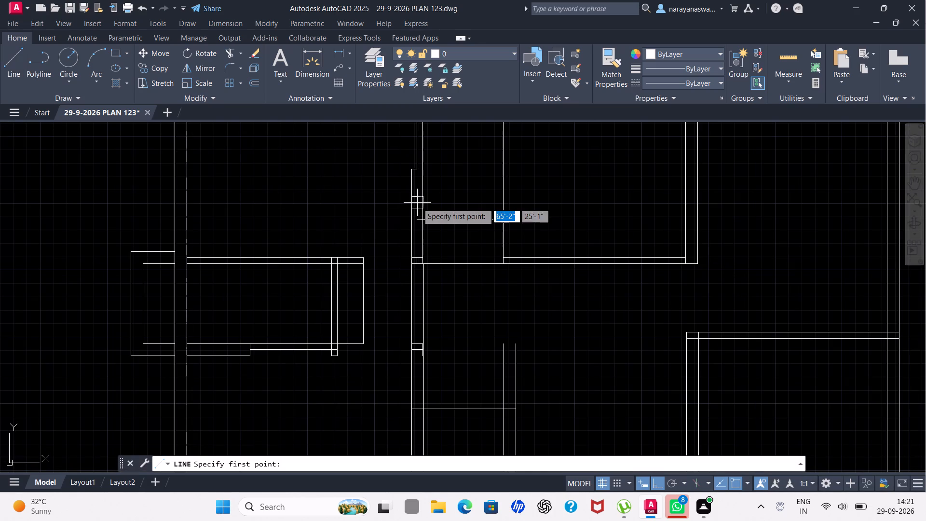
{"action": "scroll", "coordinate": [409, 210], "scroll_direction": "up", "scroll_amount": 1}
{"action": "scroll", "coordinate": [429, 350], "scroll_direction": "up", "scroll_amount": 1}
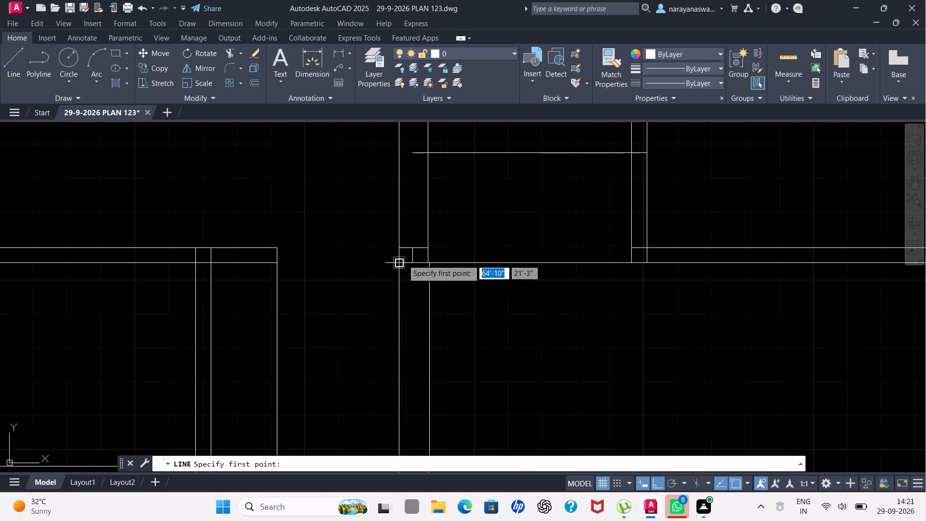
{"action": "left_click", "coordinate": [403, 262]}
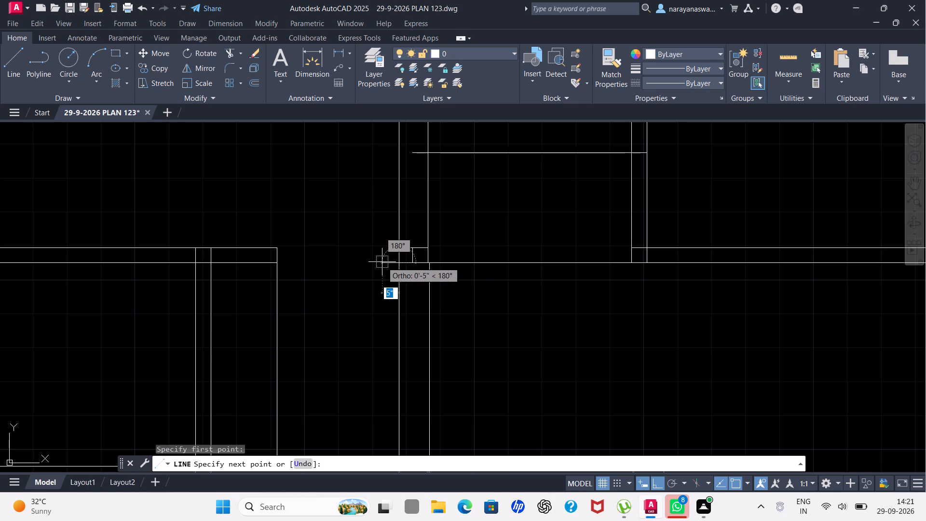
{"action": "left_click", "coordinate": [382, 262]}
{"action": "left_click", "coordinate": [384, 241]}
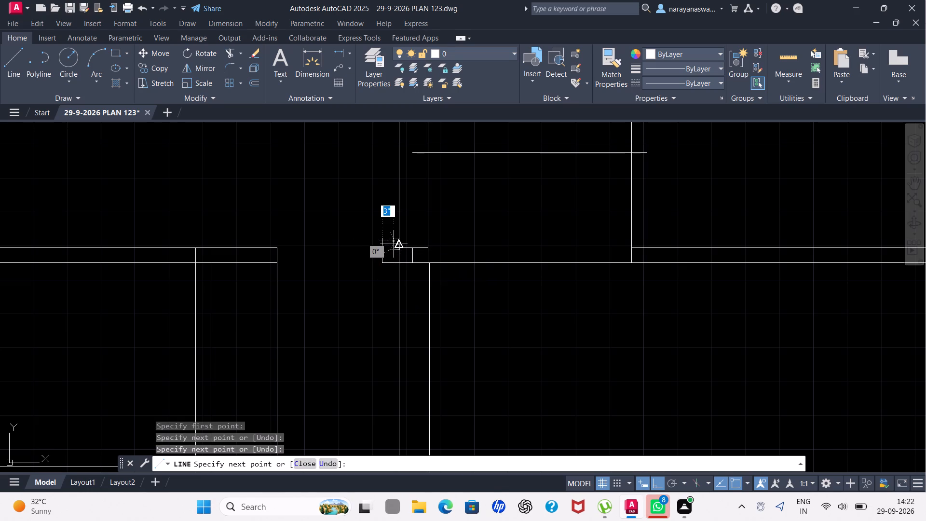
{"action": "left_click", "coordinate": [399, 243]}
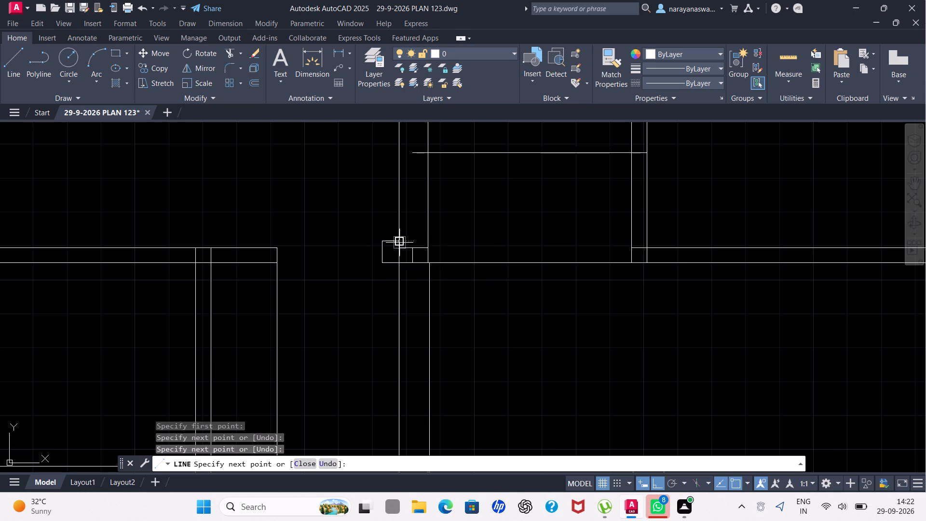
{"action": "key", "text": "Escape"}
Offset the horizontal line between the two upper partitions upward by 4.5" to form a cross wall.
{"action": "scroll", "coordinate": [427, 252], "scroll_direction": "up", "scroll_amount": 1}
{"action": "scroll", "coordinate": [427, 252], "scroll_direction": "down", "scroll_amount": 4}
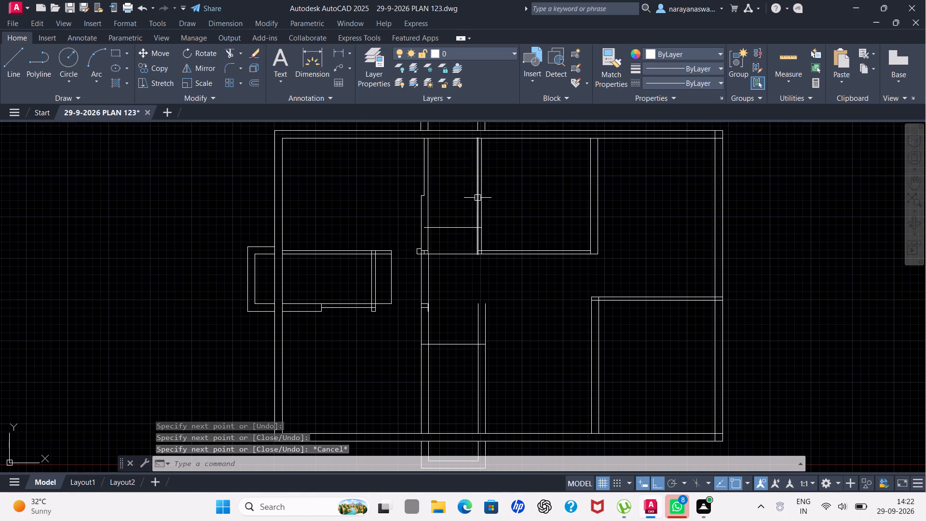
{"action": "scroll", "coordinate": [465, 225], "scroll_direction": "up", "scroll_amount": 2}
{"action": "scroll", "coordinate": [465, 225], "scroll_direction": "down", "scroll_amount": 2}
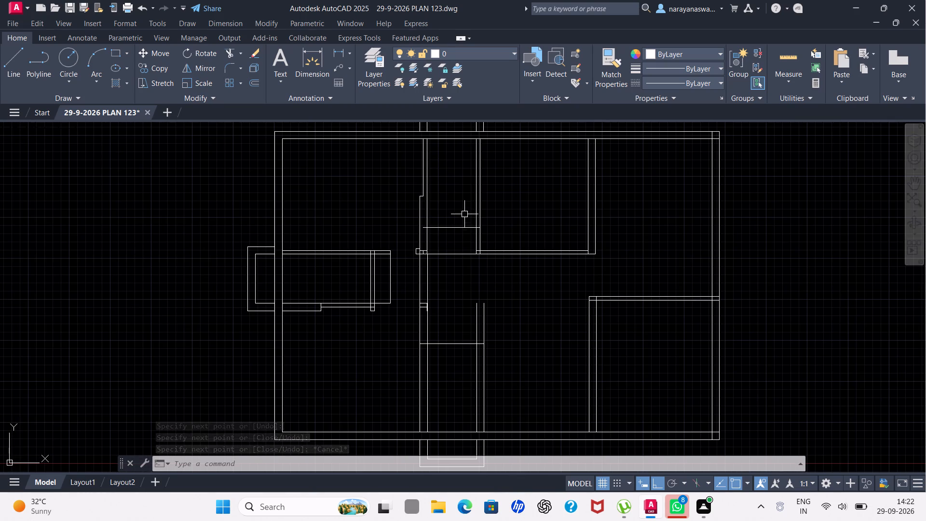
{"action": "scroll", "coordinate": [464, 213], "scroll_direction": "up", "scroll_amount": 2}
{"action": "key", "text": "o"}
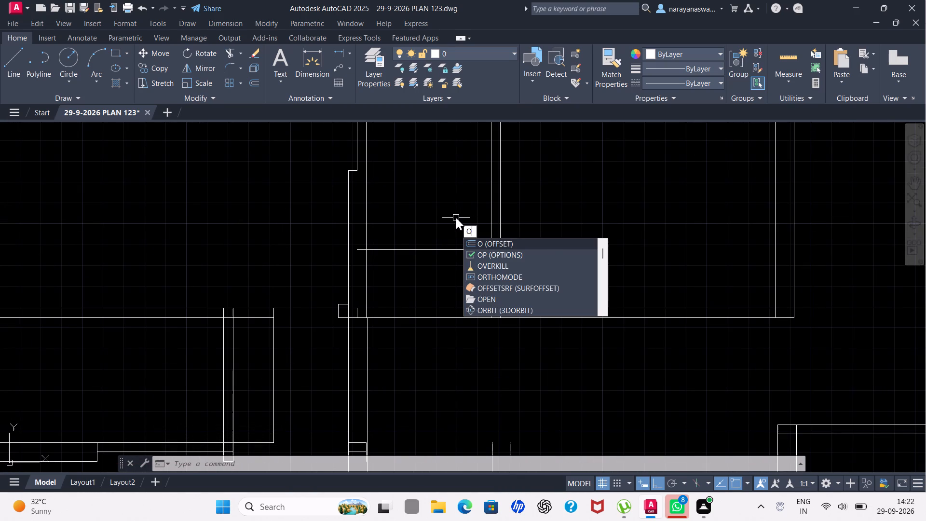
{"action": "key", "text": "f"}
{"action": "left_click", "coordinate": [488, 243]}
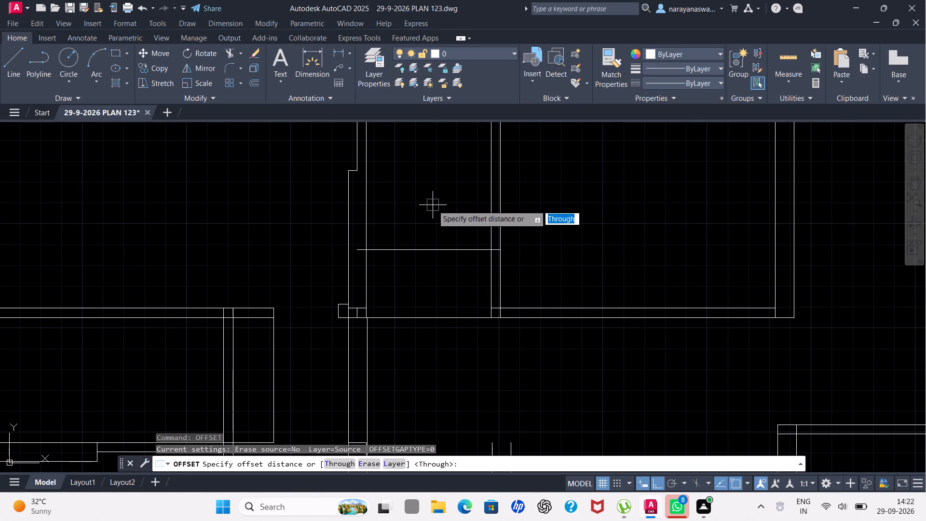
{"action": "type", "text": "4."}
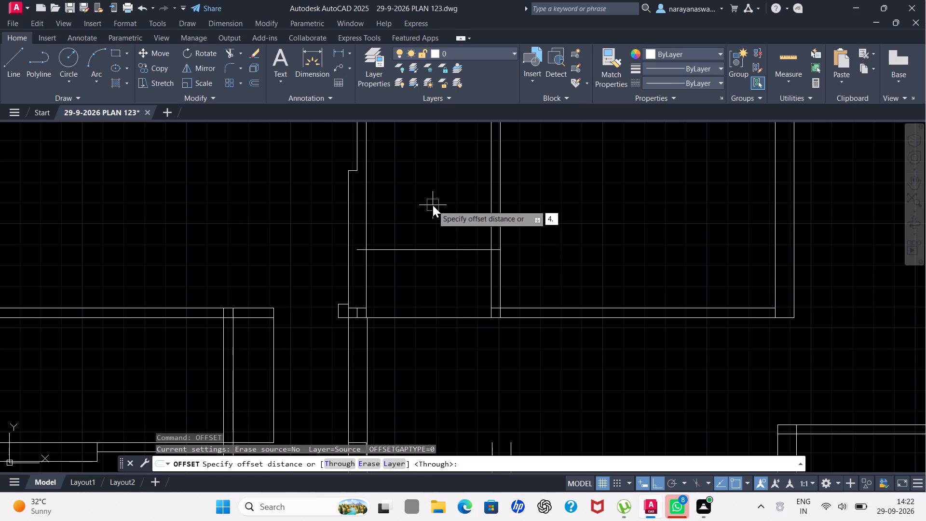
{"action": "key", "text": "5"}
{"action": "key", "text": "shift+quotedbl"}
{"action": "key", "text": "Return"}
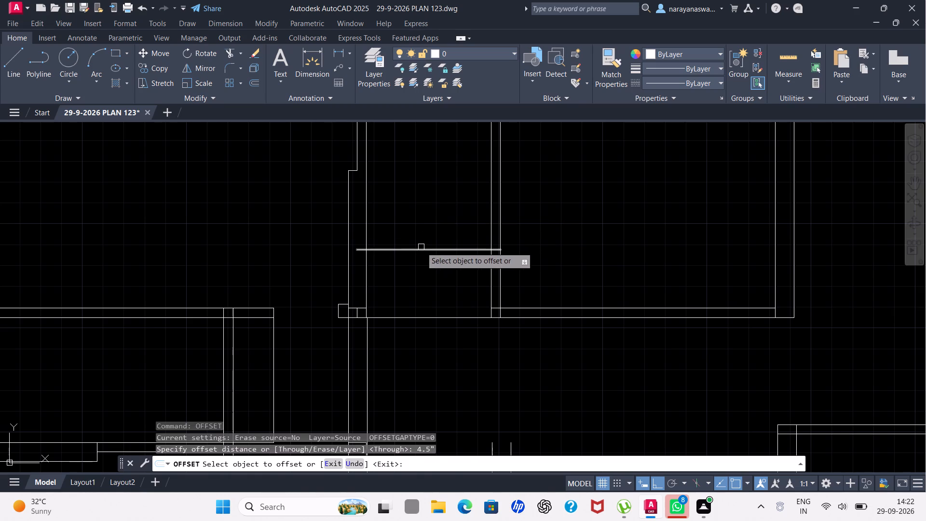
{"action": "left_click", "coordinate": [421, 247]}
{"action": "left_click", "coordinate": [426, 228]}
{"action": "key", "text": "Escape"}
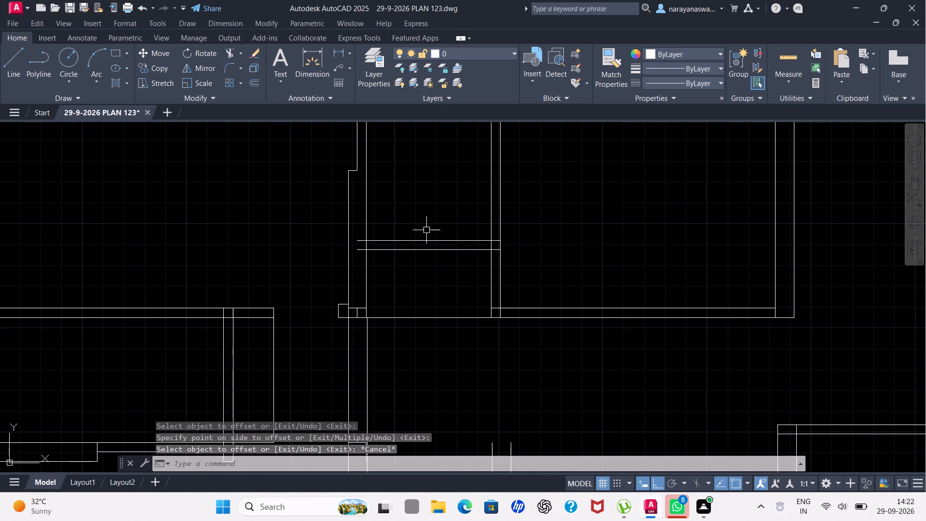
Trim the cross wall's ends extending into the corridor-side partition, and the partition face between the two wall lines.
{"action": "type", "text": "tr"}
{"action": "left_click", "coordinate": [469, 255]}
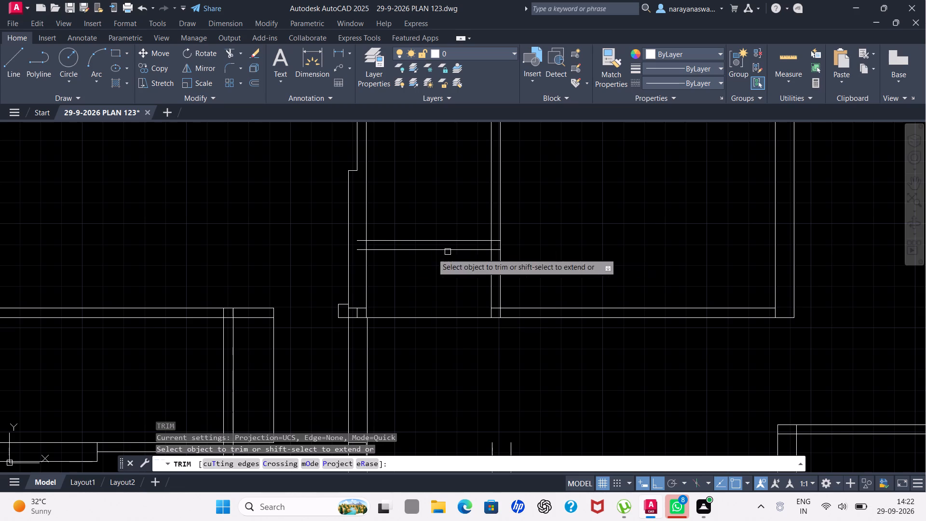
{"action": "scroll", "coordinate": [325, 254], "scroll_direction": "up", "scroll_amount": 2}
{"action": "left_click_drag", "start_coordinate": [410, 199], "coordinate": [415, 249]}
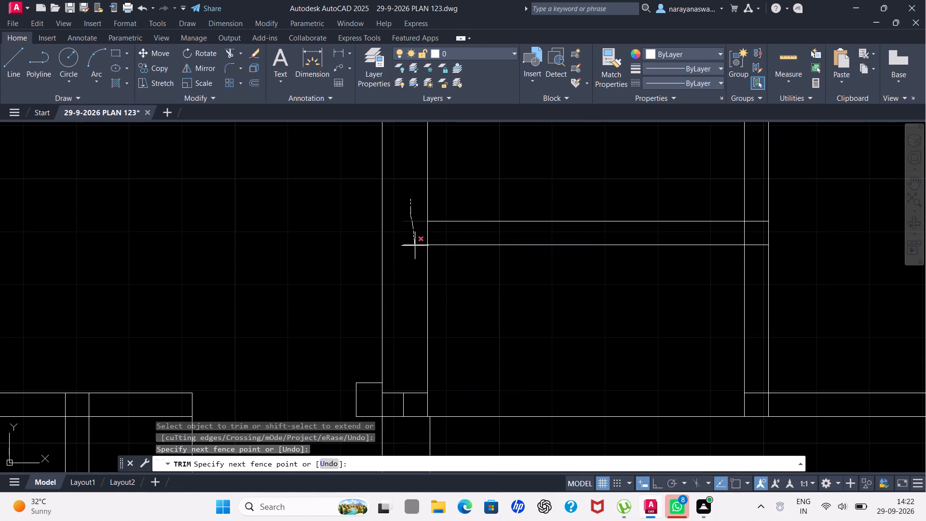
{"action": "left_click_drag", "start_coordinate": [415, 249], "coordinate": [413, 273]}
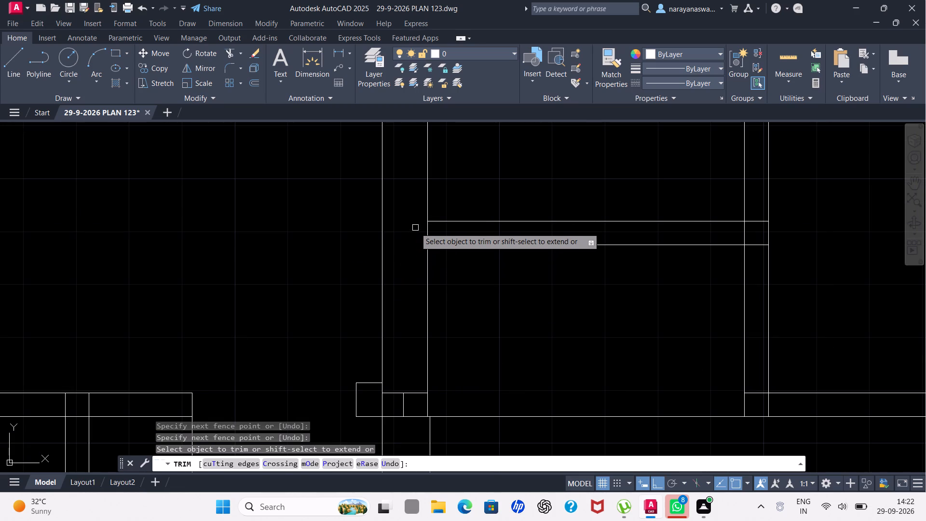
{"action": "left_click_drag", "start_coordinate": [415, 228], "coordinate": [438, 234]}
Trim the cross wall's other ends inside the 4.5" partition, and that partition's face between the two wall lines.
{"action": "scroll", "coordinate": [437, 255], "scroll_direction": "down", "scroll_amount": 3}
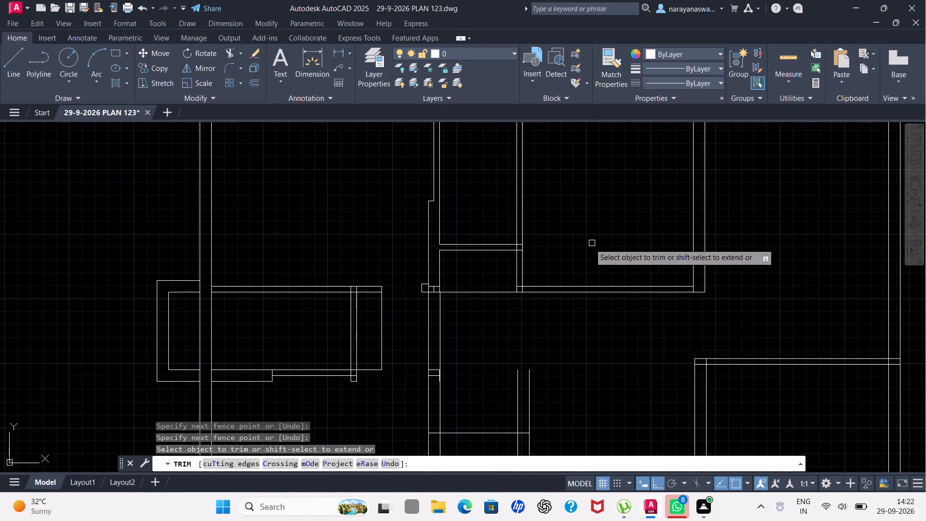
{"action": "scroll", "coordinate": [562, 267], "scroll_direction": "up", "scroll_amount": 1}
{"action": "scroll", "coordinate": [517, 268], "scroll_direction": "up", "scroll_amount": 2}
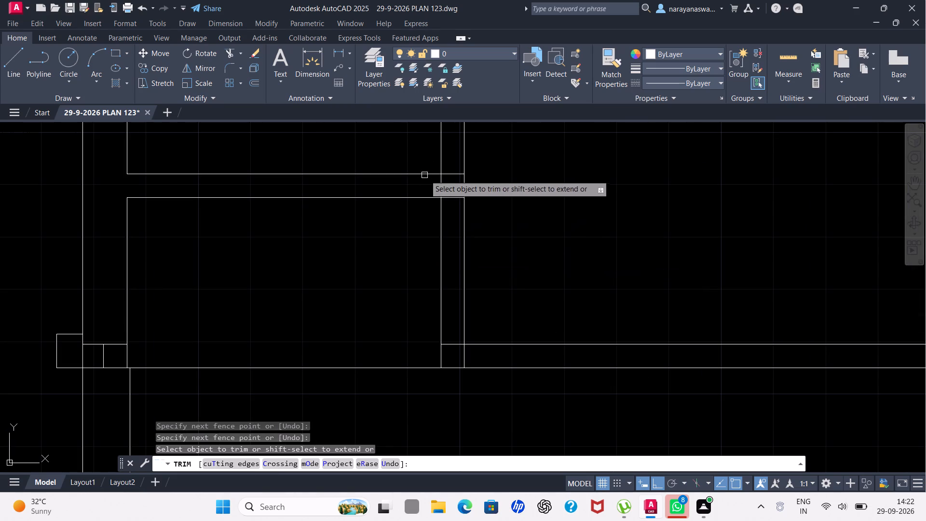
{"action": "left_click_drag", "start_coordinate": [451, 174], "coordinate": [453, 200]}
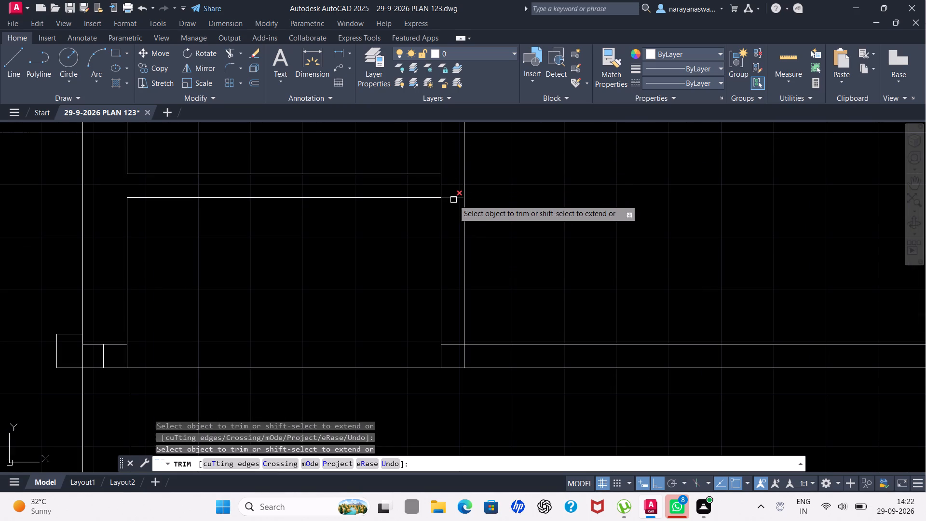
{"action": "left_click", "coordinate": [440, 184]}
{"action": "left_click_drag", "start_coordinate": [454, 194], "coordinate": [453, 200]}
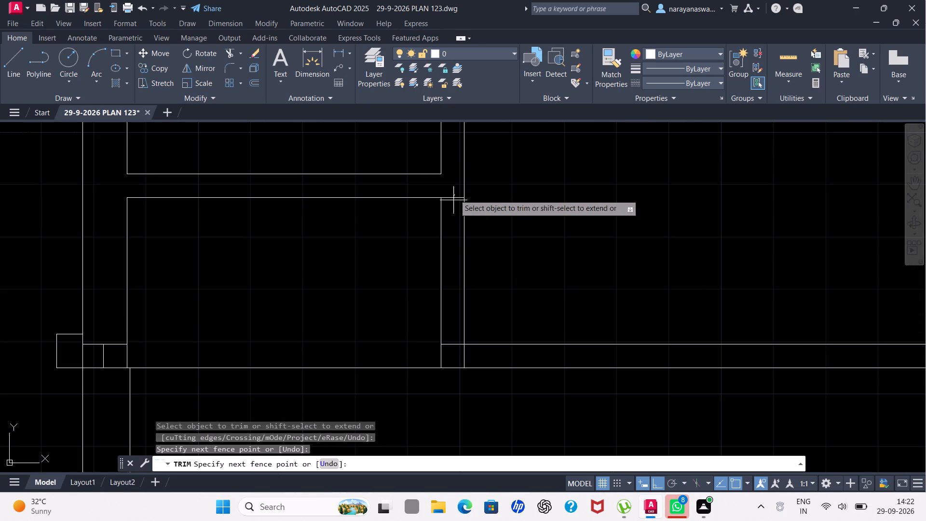
{"action": "left_click_drag", "start_coordinate": [453, 200], "coordinate": [452, 203]}
{"action": "left_click", "coordinate": [448, 224]}
{"action": "scroll", "coordinate": [451, 235], "scroll_direction": "down", "scroll_amount": 1}
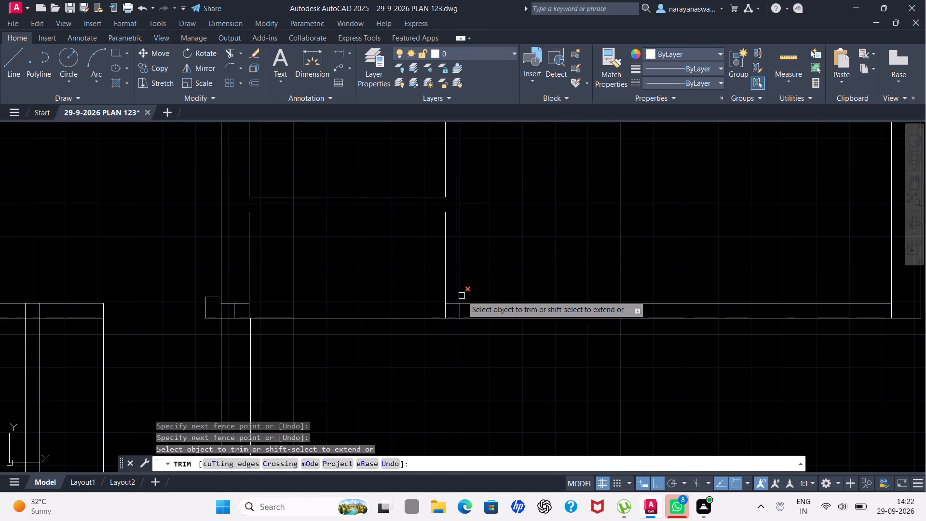
Trim the overlapping lines where the 4.5" partition meets the horizontal wall below it.
{"action": "scroll", "coordinate": [465, 239], "scroll_direction": "down", "scroll_amount": 2}
{"action": "scroll", "coordinate": [482, 299], "scroll_direction": "up", "scroll_amount": 2}
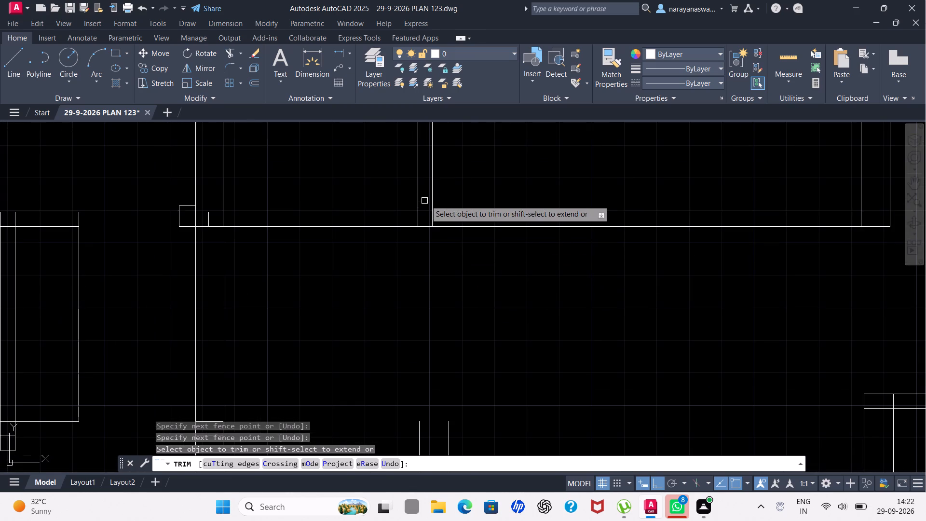
{"action": "scroll", "coordinate": [426, 205], "scroll_direction": "up", "scroll_amount": 3}
{"action": "left_click_drag", "start_coordinate": [422, 211], "coordinate": [444, 259]}
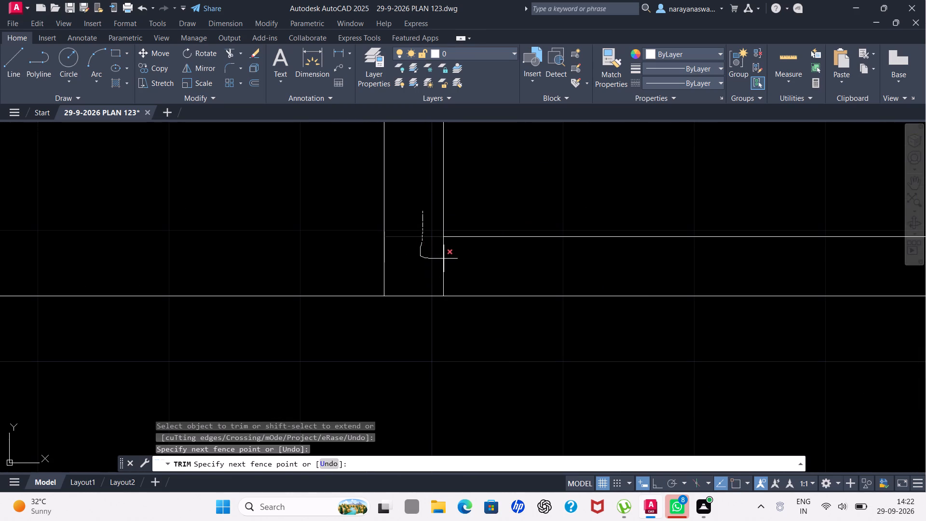
{"action": "left_click_drag", "start_coordinate": [444, 259], "coordinate": [460, 272]}
Trim the top outer wall's inner face across the thickness of both upper partitions to open the wall junctions.
{"action": "scroll", "coordinate": [457, 261], "scroll_direction": "down", "scroll_amount": 5}
{"action": "scroll", "coordinate": [417, 190], "scroll_direction": "down", "scroll_amount": 3}
{"action": "scroll", "coordinate": [409, 141], "scroll_direction": "up", "scroll_amount": 3}
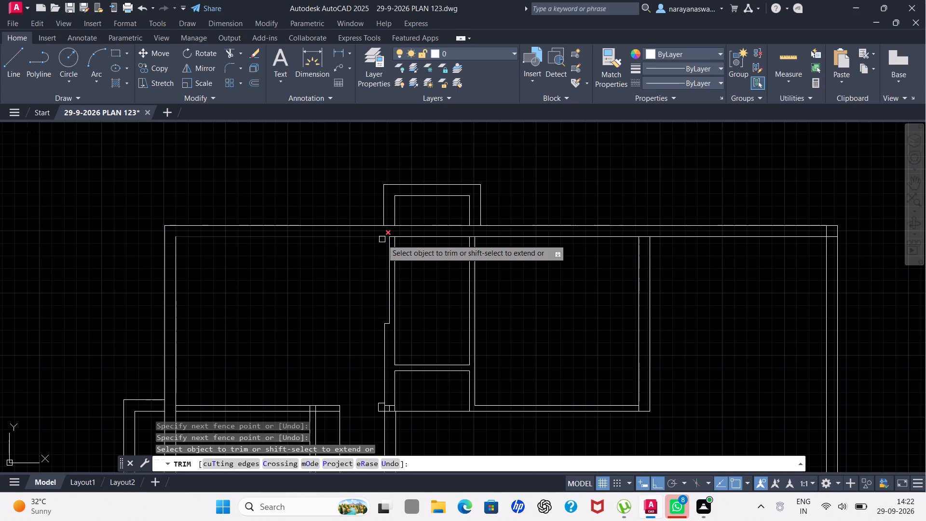
{"action": "scroll", "coordinate": [375, 233], "scroll_direction": "up", "scroll_amount": 2}
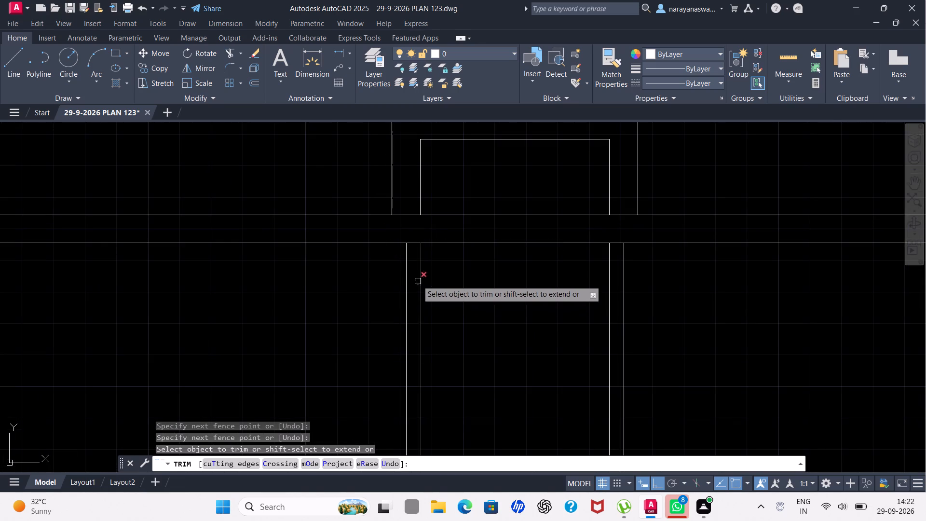
{"action": "scroll", "coordinate": [414, 257], "scroll_direction": "up", "scroll_amount": 3}
{"action": "left_click_drag", "start_coordinate": [414, 242], "coordinate": [407, 173]}
{"action": "scroll", "coordinate": [394, 178], "scroll_direction": "down", "scroll_amount": 4}
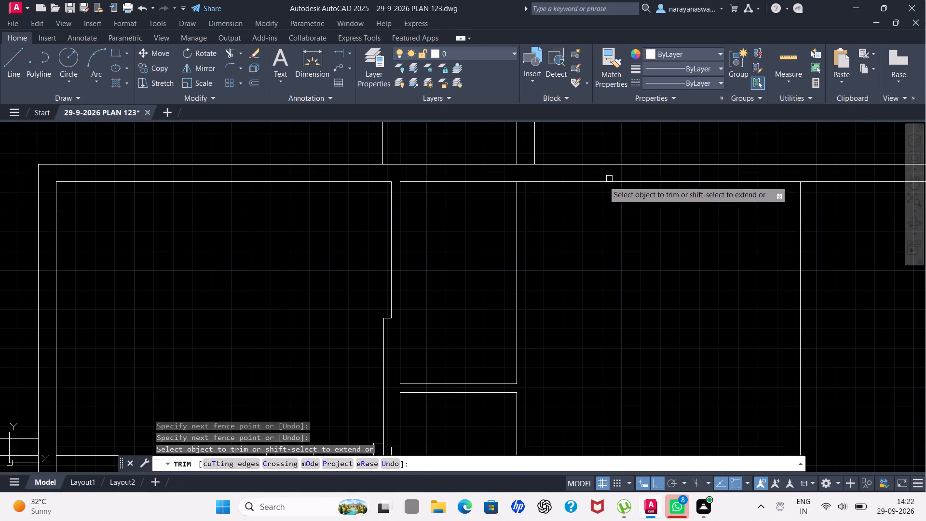
{"action": "scroll", "coordinate": [598, 181], "scroll_direction": "up", "scroll_amount": 3}
{"action": "scroll", "coordinate": [268, 160], "scroll_direction": "up", "scroll_amount": 3}
{"action": "left_click_drag", "start_coordinate": [319, 230], "coordinate": [323, 336]}
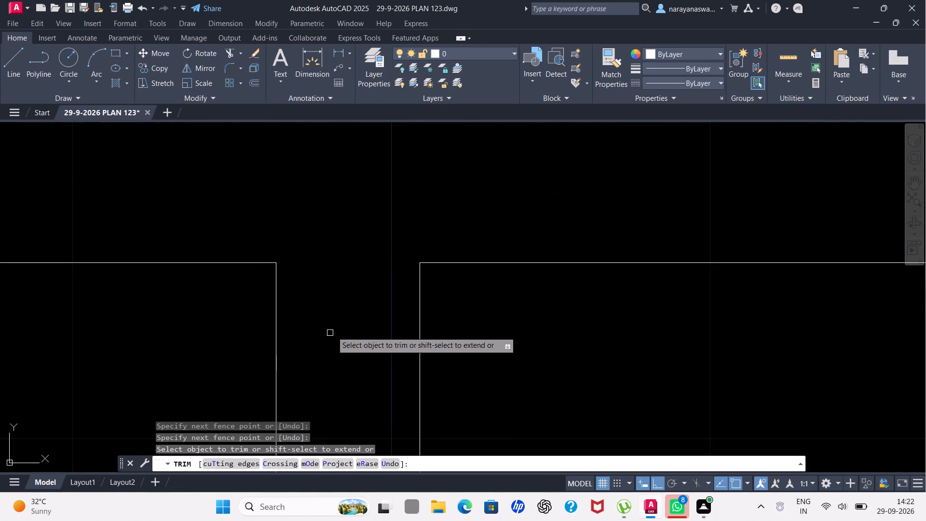
Trim the short horizontal and vertical stub lines inside the 4.5" partition's lower end, beside the small jamb at the corridor.
{"action": "scroll", "coordinate": [333, 320], "scroll_direction": "down", "scroll_amount": 5}
{"action": "scroll", "coordinate": [464, 244], "scroll_direction": "down", "scroll_amount": 4}
{"action": "scroll", "coordinate": [426, 326], "scroll_direction": "up", "scroll_amount": 3}
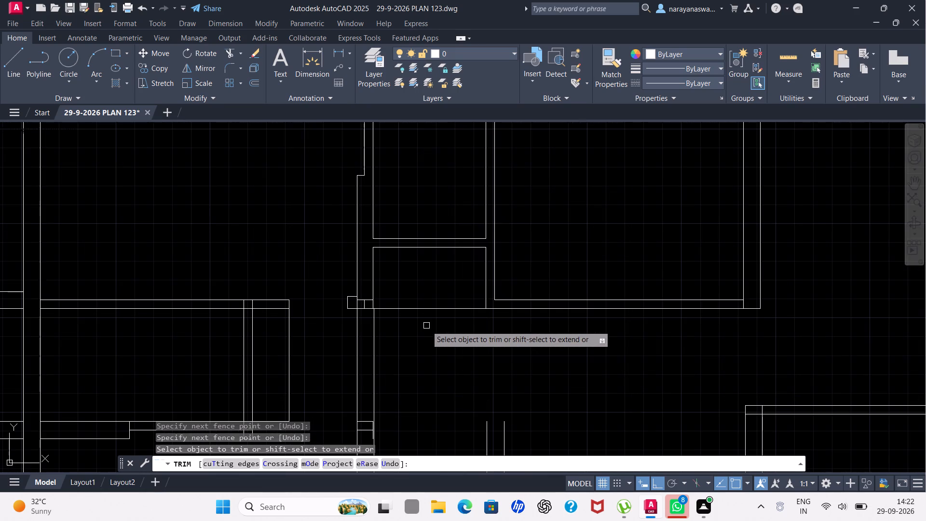
{"action": "scroll", "coordinate": [348, 349], "scroll_direction": "up", "scroll_amount": 2}
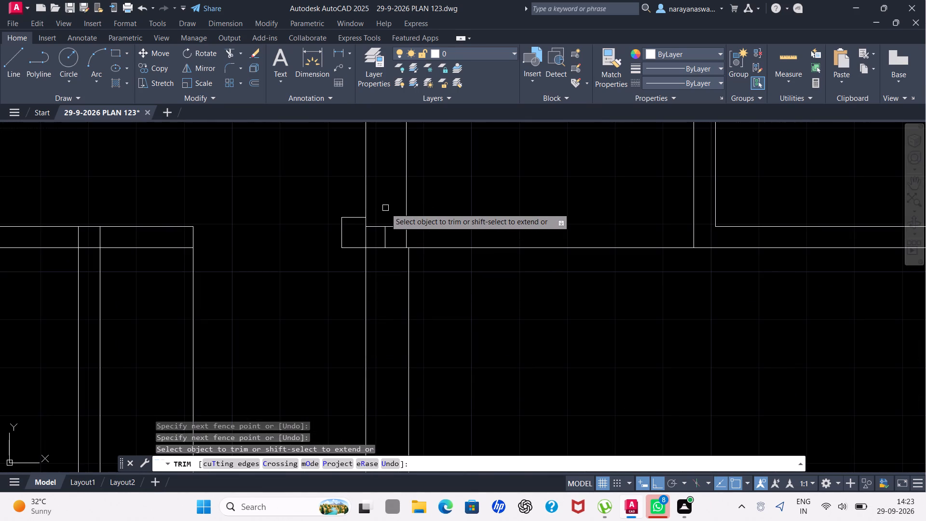
{"action": "left_click", "coordinate": [384, 220]}
{"action": "scroll", "coordinate": [384, 220], "scroll_direction": "down", "scroll_amount": 2}
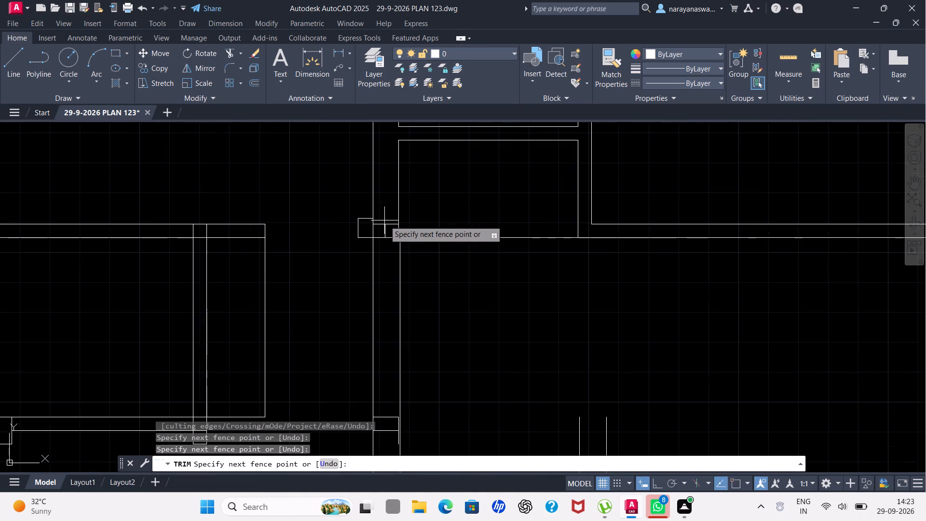
{"action": "scroll", "coordinate": [387, 213], "scroll_direction": "down", "scroll_amount": 2}
{"action": "scroll", "coordinate": [383, 228], "scroll_direction": "up", "scroll_amount": 2}
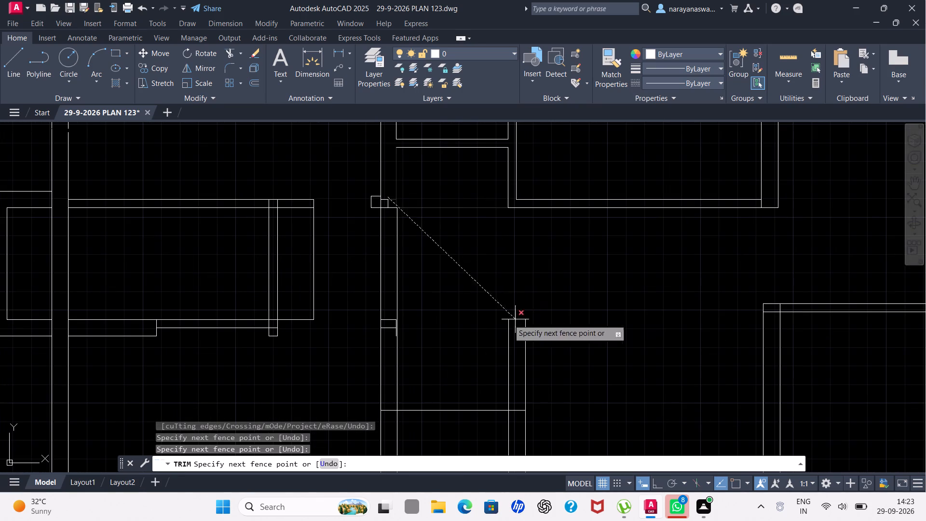
{"action": "scroll", "coordinate": [381, 206], "scroll_direction": "up", "scroll_amount": 2}
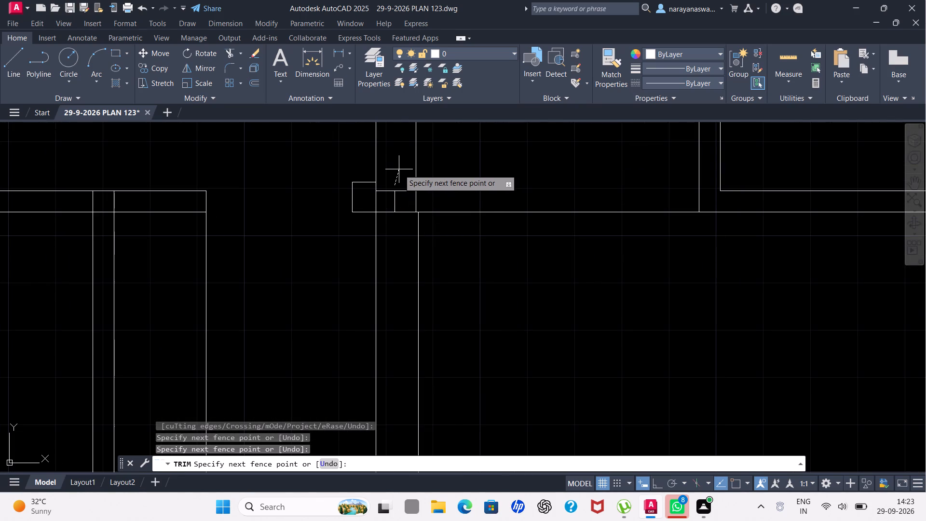
{"action": "left_click_drag", "start_coordinate": [399, 169], "coordinate": [399, 200]}
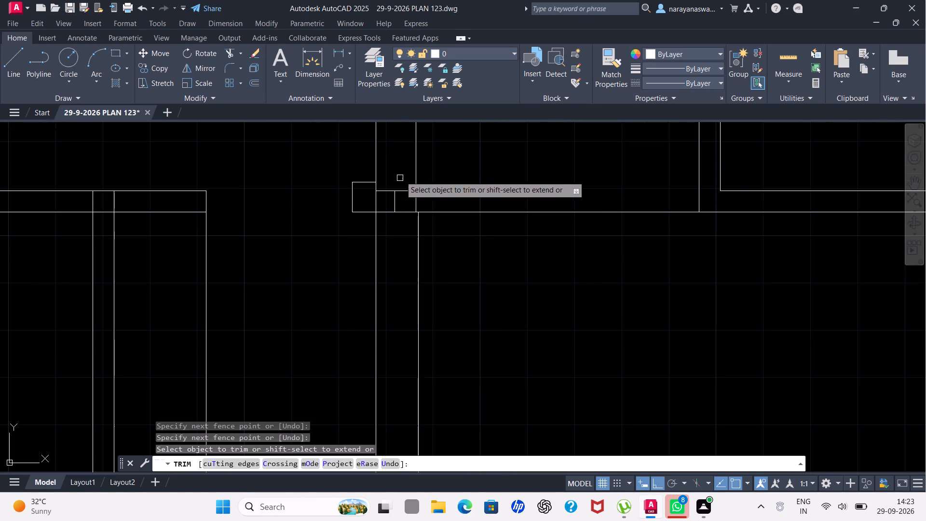
{"action": "left_click_drag", "start_coordinate": [398, 173], "coordinate": [398, 199]}
{"action": "left_click_drag", "start_coordinate": [398, 187], "coordinate": [400, 202]}
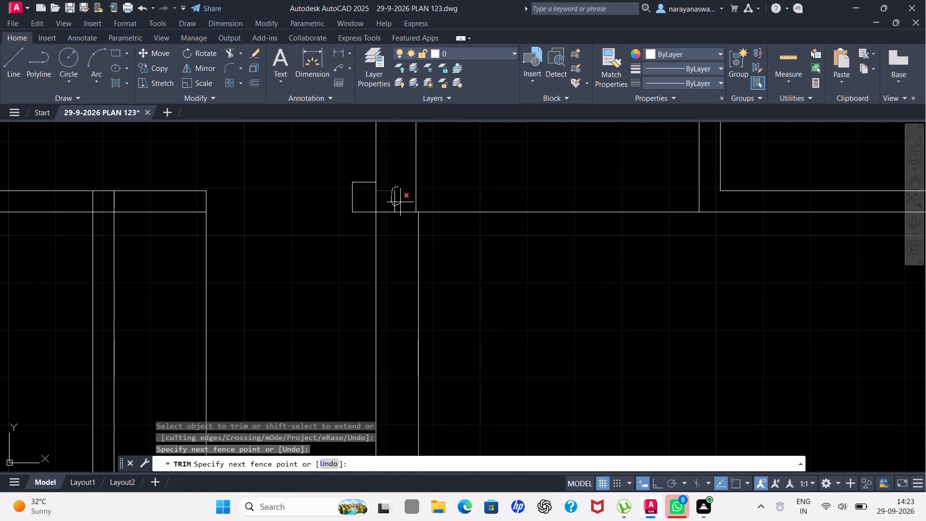
{"action": "left_click_drag", "start_coordinate": [400, 202], "coordinate": [401, 194]}
{"action": "scroll", "coordinate": [387, 197], "scroll_direction": "down", "scroll_amount": 3}
{"action": "scroll", "coordinate": [463, 247], "scroll_direction": "down", "scroll_amount": 1}
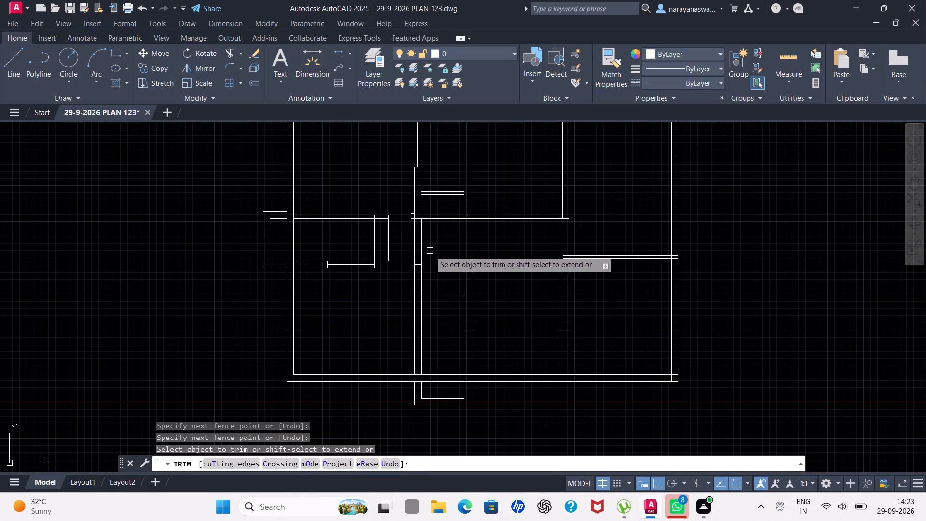
Trim both partition face lines running across the corridor between the upper and lower walls to open the passage.
{"action": "scroll", "coordinate": [432, 245], "scroll_direction": "up", "scroll_amount": 1}
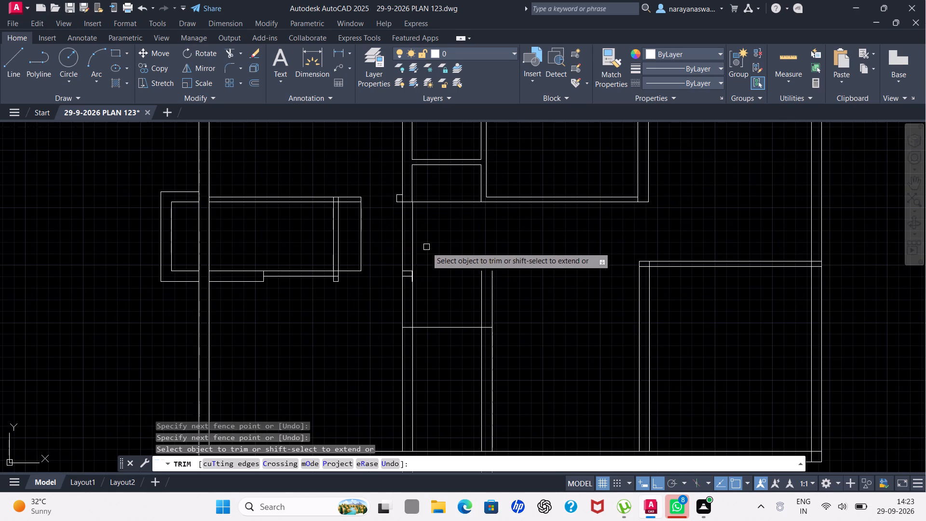
{"action": "left_click_drag", "start_coordinate": [391, 247], "coordinate": [470, 242]}
Trim the leftover line separating the small jamb from the partition's end on the corridor's upper side.
{"action": "scroll", "coordinate": [470, 244], "scroll_direction": "down", "scroll_amount": 2}
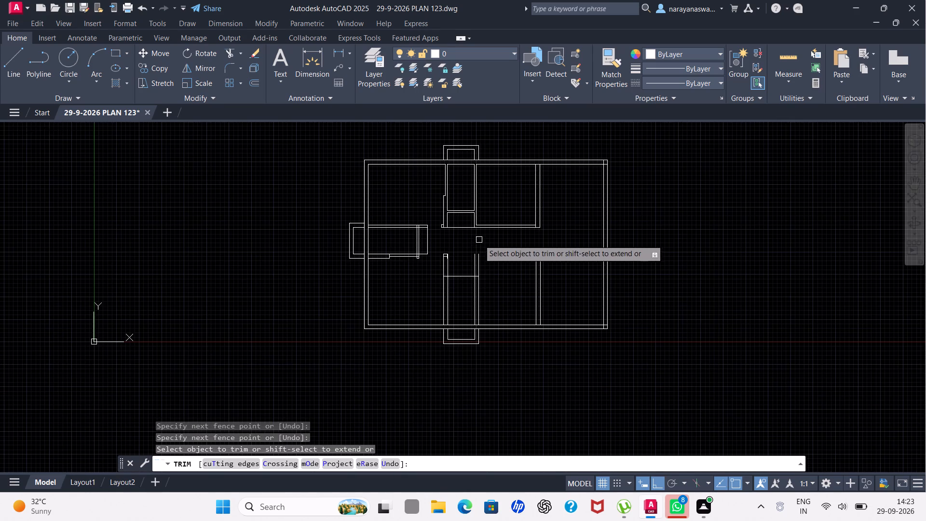
{"action": "scroll", "coordinate": [454, 240], "scroll_direction": "up", "scroll_amount": 2}
{"action": "scroll", "coordinate": [411, 218], "scroll_direction": "up", "scroll_amount": 3}
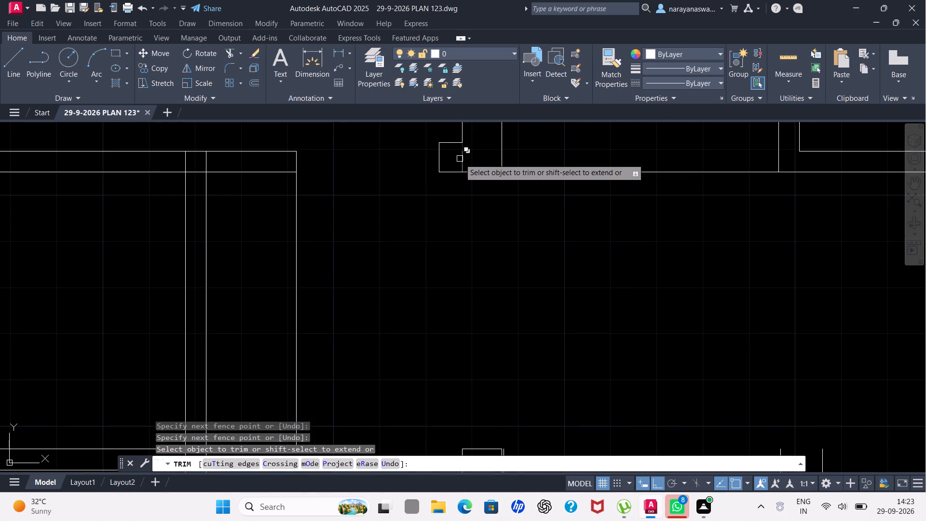
{"action": "left_click_drag", "start_coordinate": [453, 160], "coordinate": [466, 154]}
{"action": "scroll", "coordinate": [458, 166], "scroll_direction": "down", "scroll_amount": 4}
{"action": "scroll", "coordinate": [527, 196], "scroll_direction": "up", "scroll_amount": 2}
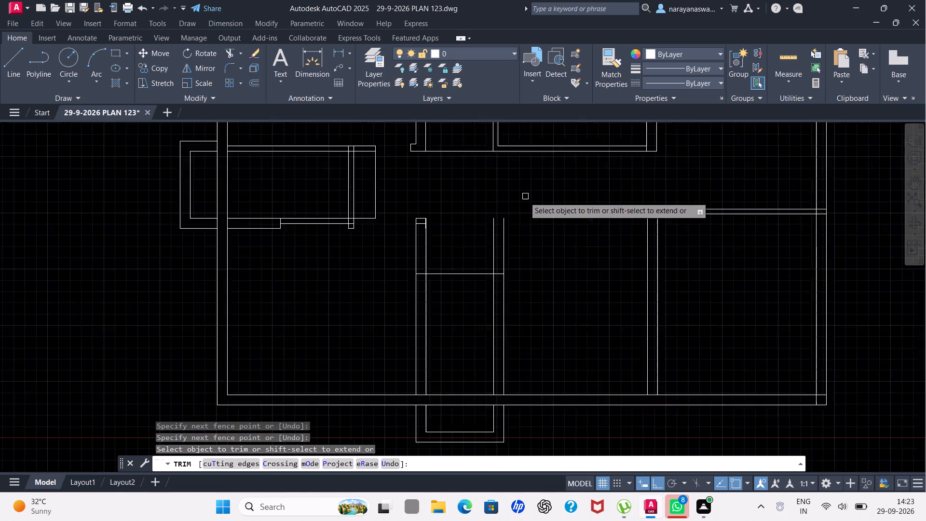
{"action": "scroll", "coordinate": [522, 198], "scroll_direction": "up", "scroll_amount": 1}
{"action": "scroll", "coordinate": [494, 208], "scroll_direction": "down", "scroll_amount": 5}
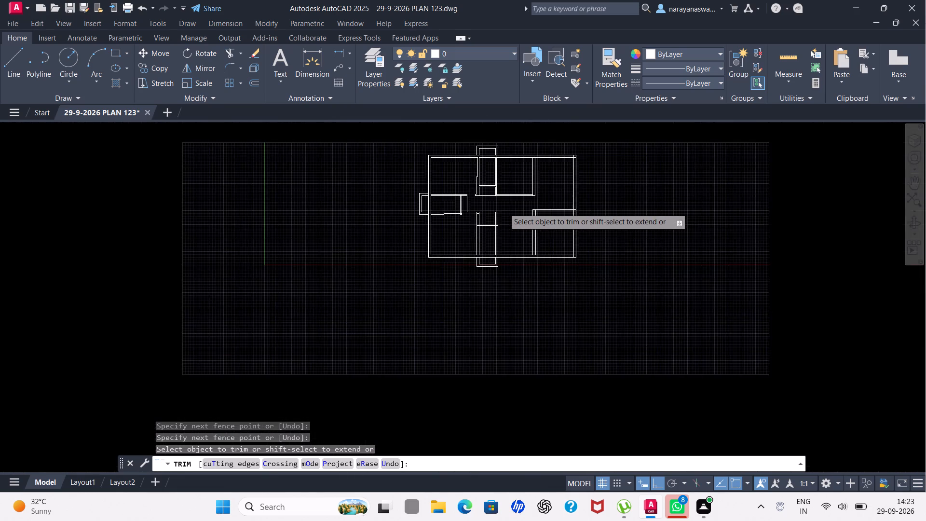
{"action": "scroll", "coordinate": [512, 149], "scroll_direction": "up", "scroll_amount": 2}
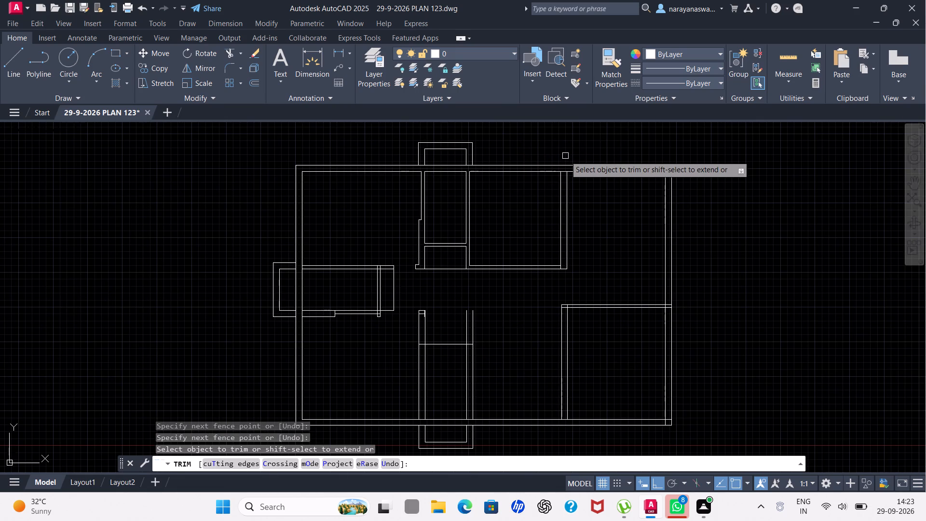
{"action": "scroll", "coordinate": [578, 159], "scroll_direction": "up", "scroll_amount": 1}
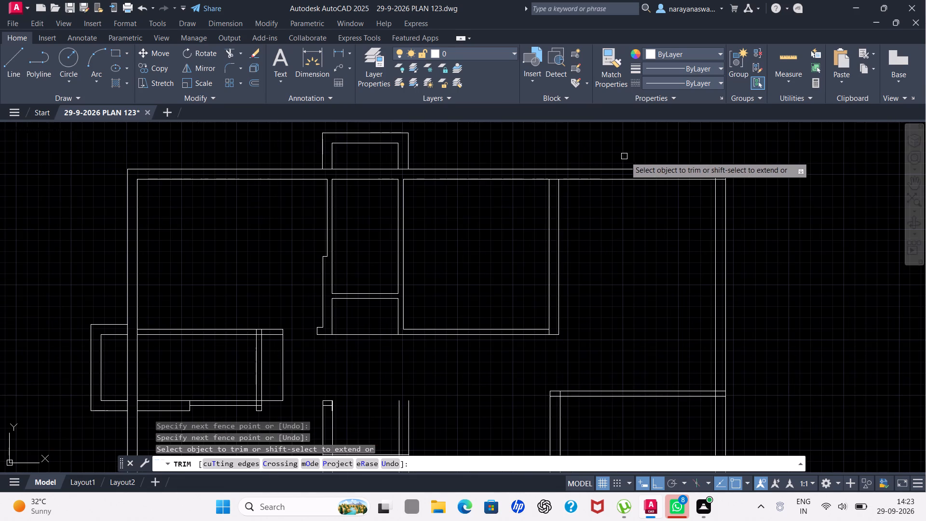
{"action": "scroll", "coordinate": [565, 185], "scroll_direction": "up", "scroll_amount": 2}
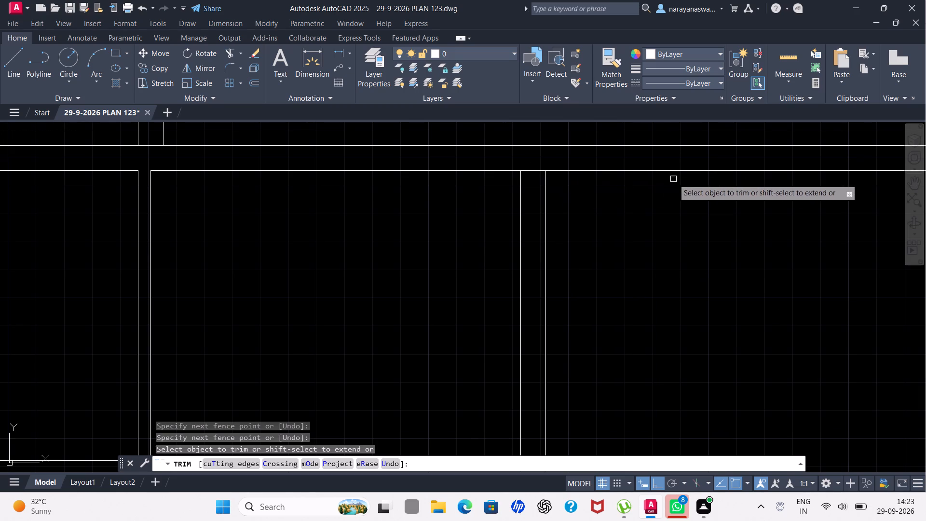
{"action": "key", "text": "Escape"}
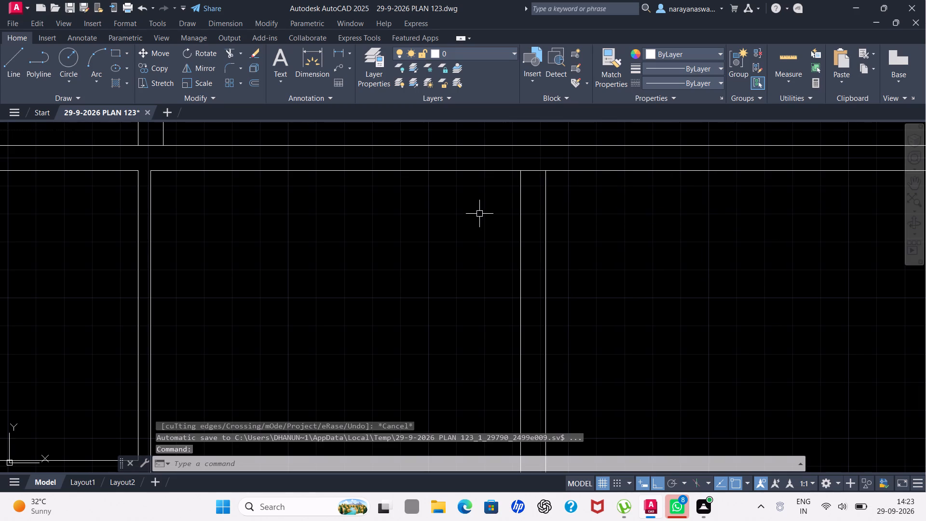
Draw a 9" horizontal line across the upper room's right-hand vertical wall, slightly above its mid-height.
{"action": "left_click", "coordinate": [12, 63]}
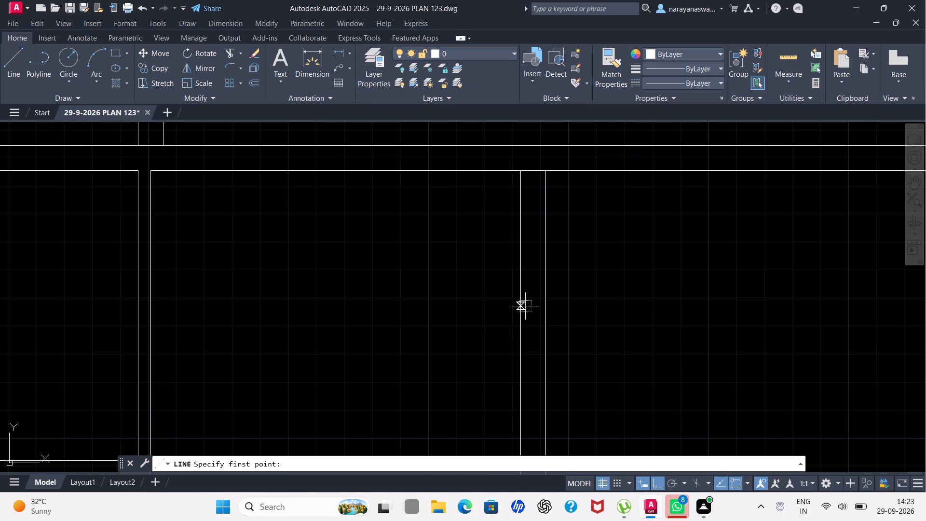
{"action": "scroll", "coordinate": [525, 306], "scroll_direction": "down", "scroll_amount": 2}
{"action": "scroll", "coordinate": [525, 311], "scroll_direction": "up", "scroll_amount": 2}
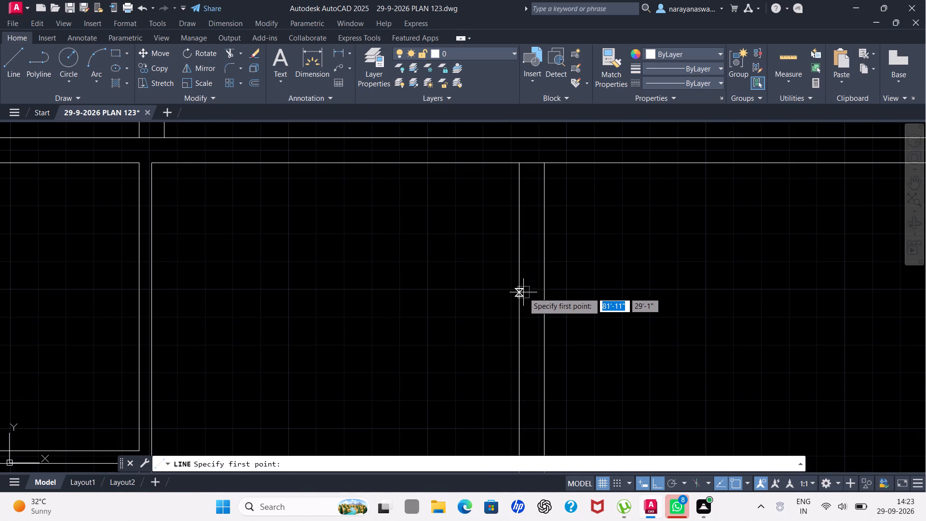
{"action": "left_click", "coordinate": [518, 313]}
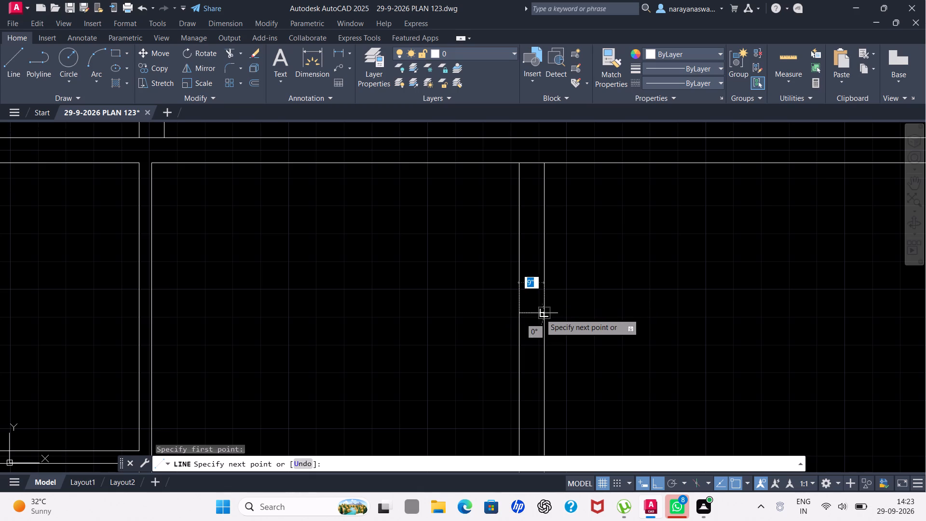
{"action": "left_click", "coordinate": [545, 313]}
{"action": "key", "text": "Escape"}
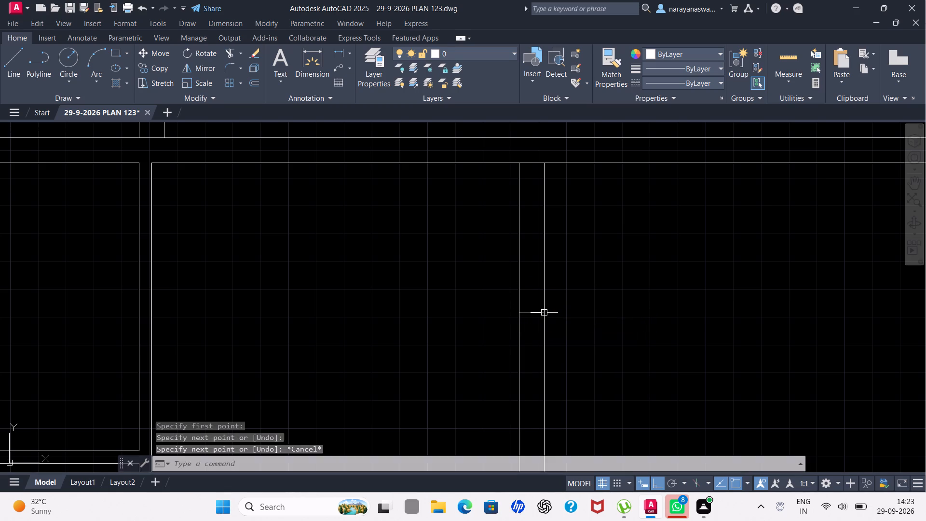
Offset that wall's right face line 4.5" inward, into the wall thickness.
{"action": "scroll", "coordinate": [544, 313], "scroll_direction": "down", "scroll_amount": 4}
{"action": "scroll", "coordinate": [549, 332], "scroll_direction": "up", "scroll_amount": 3}
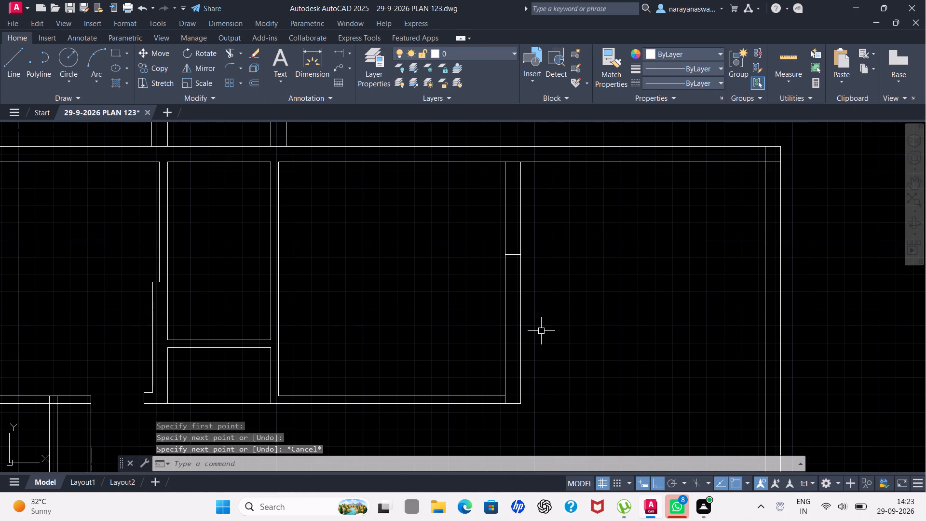
{"action": "key", "text": "o"}
{"action": "key", "text": "f"}
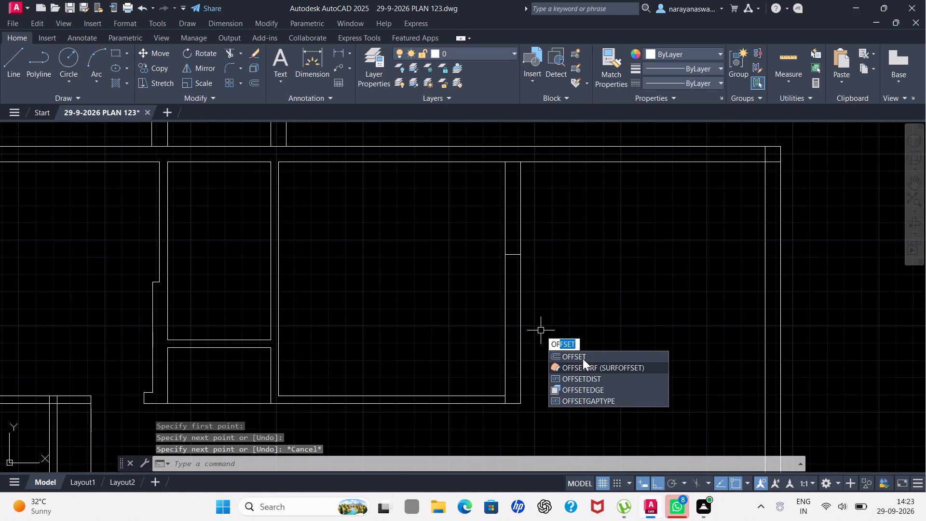
{"action": "left_click", "coordinate": [586, 356]}
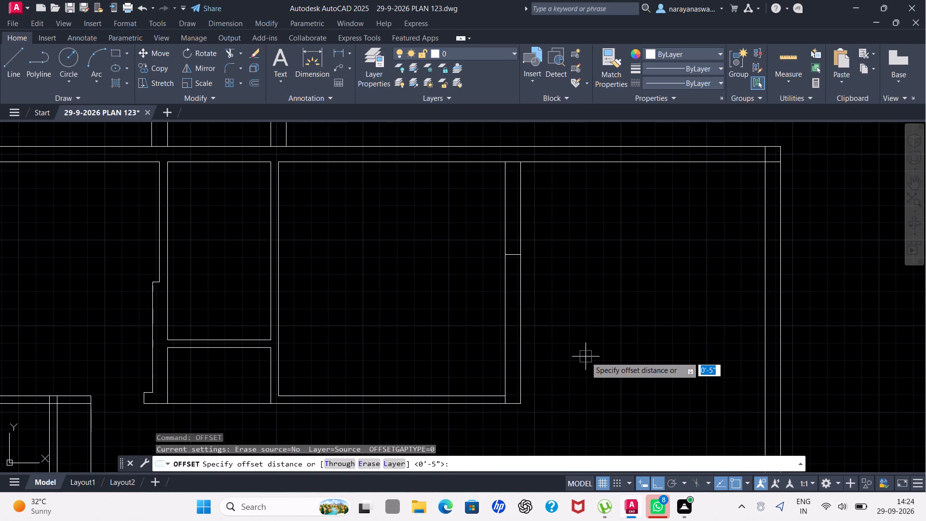
{"action": "key", "text": "4"}
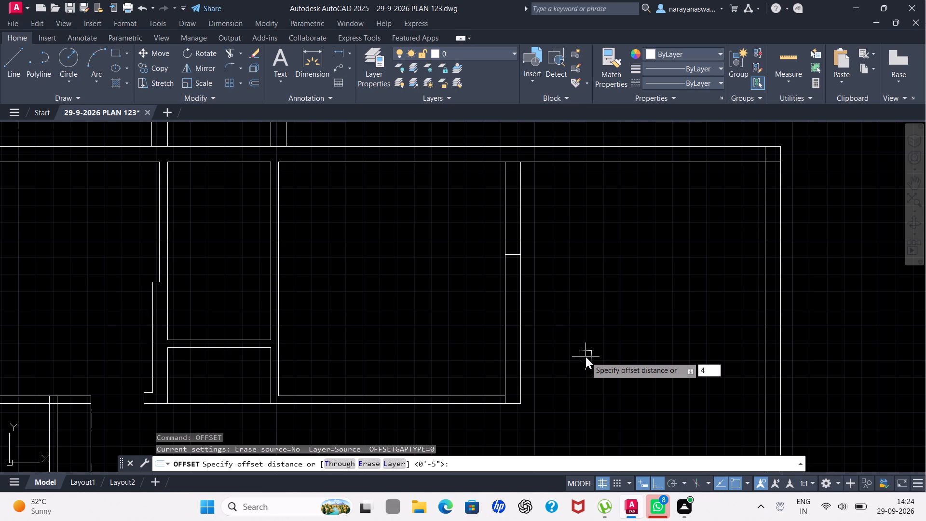
{"action": "key", "text": "period"}
{"action": "key", "text": "5"}
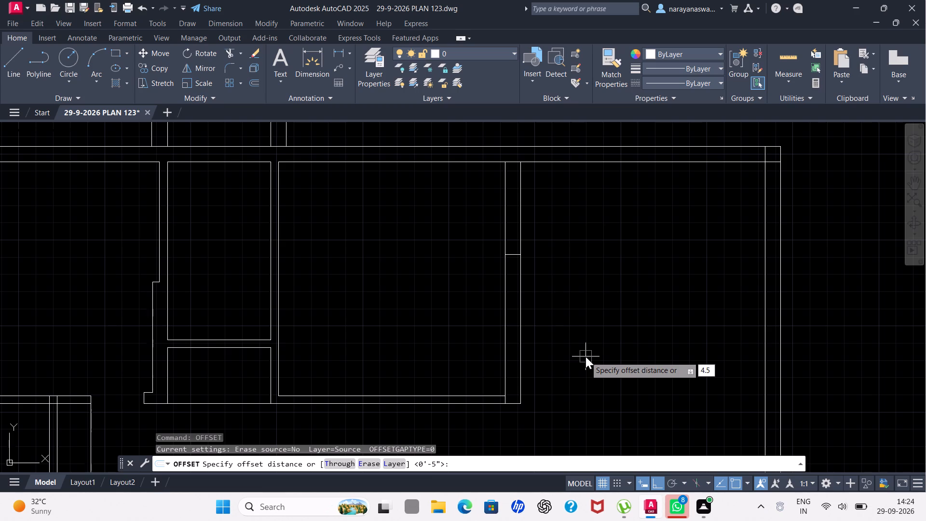
{"action": "key", "text": "shift+quotedbl"}
{"action": "key", "text": "Return"}
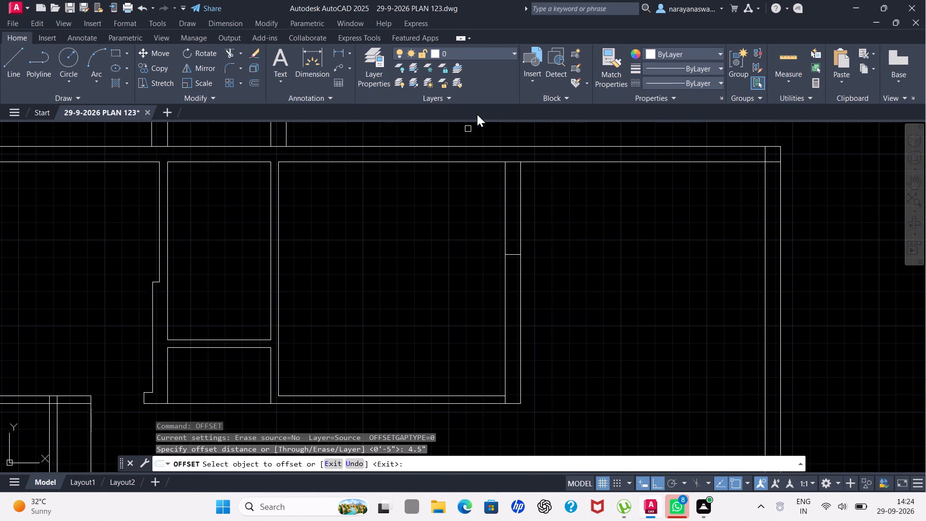
{"action": "left_click", "coordinate": [518, 285]}
{"action": "left_click", "coordinate": [509, 287]}
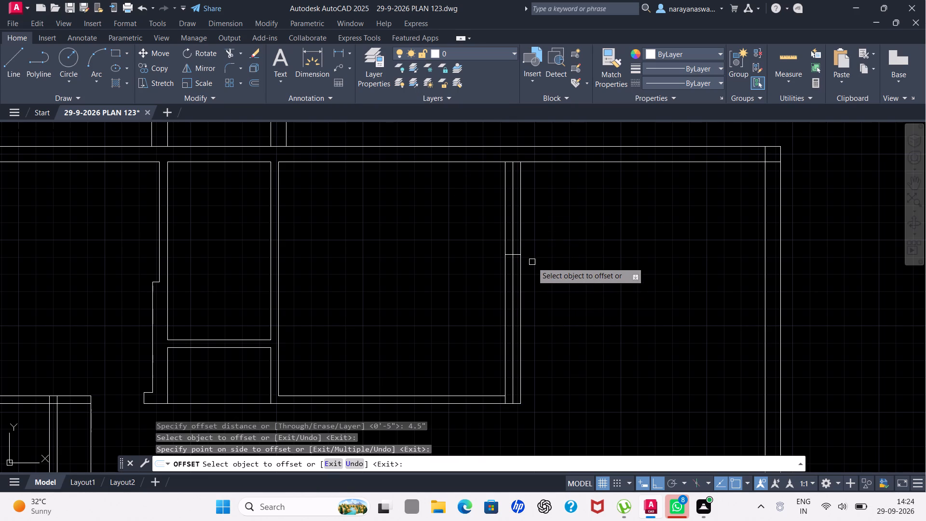
{"action": "key", "text": "Escape"}
Trim the wall to 4.5" below the cross line, removing the centre line above it, the inner face below, and the cross line's outer half.
{"action": "type", "text": "tr"}
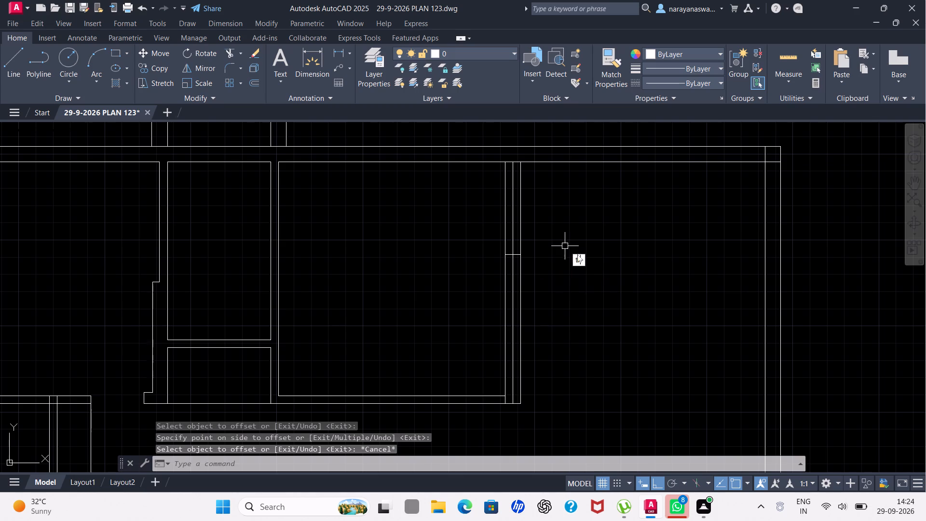
{"action": "left_click", "coordinate": [596, 270]}
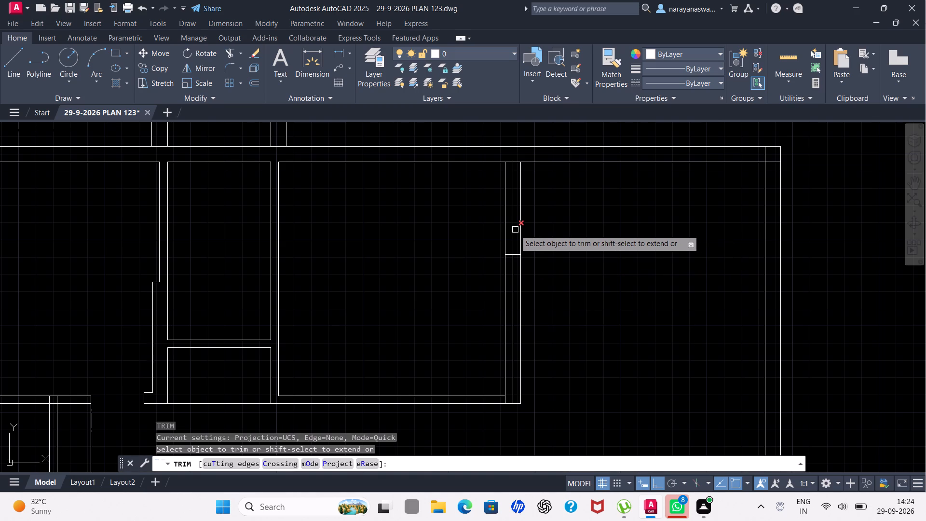
{"action": "left_click", "coordinate": [515, 230]}
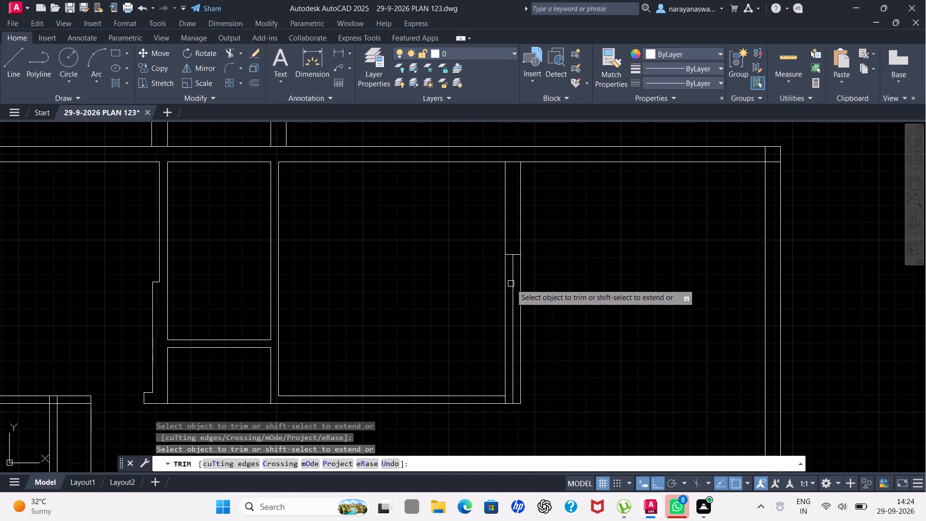
{"action": "left_click", "coordinate": [504, 288]}
{"action": "scroll", "coordinate": [523, 263], "scroll_direction": "up", "scroll_amount": 2}
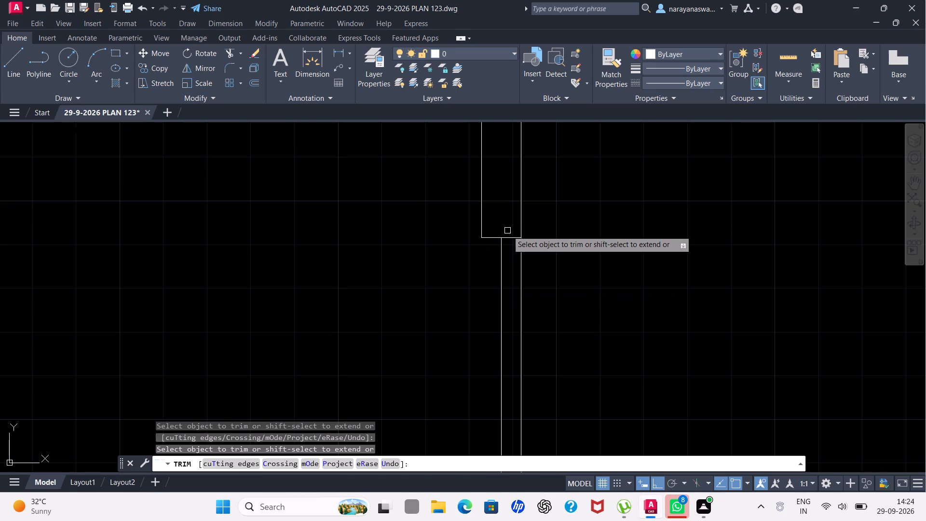
{"action": "scroll", "coordinate": [503, 244], "scroll_direction": "up", "scroll_amount": 2}
{"action": "left_click_drag", "start_coordinate": [515, 241], "coordinate": [515, 205]}
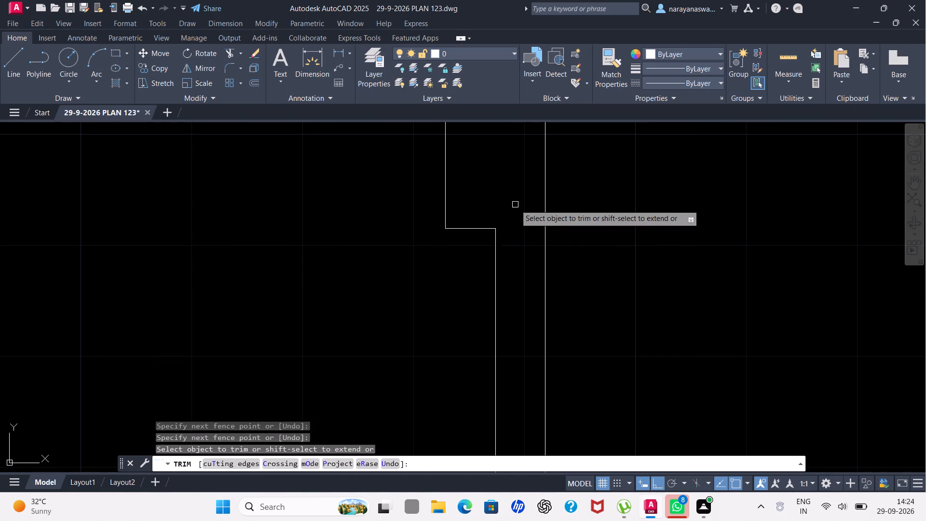
{"action": "scroll", "coordinate": [515, 205], "scroll_direction": "down", "scroll_amount": 4}
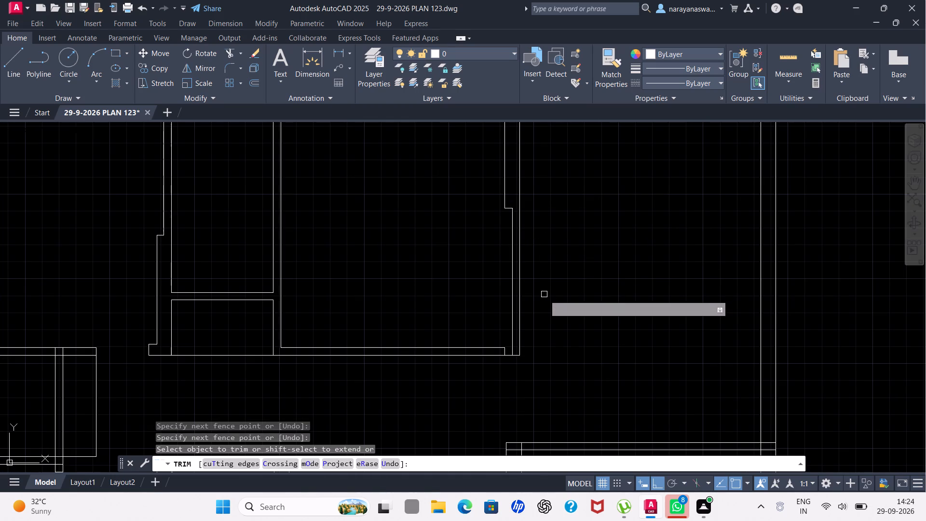
{"action": "scroll", "coordinate": [531, 323], "scroll_direction": "down", "scroll_amount": 2}
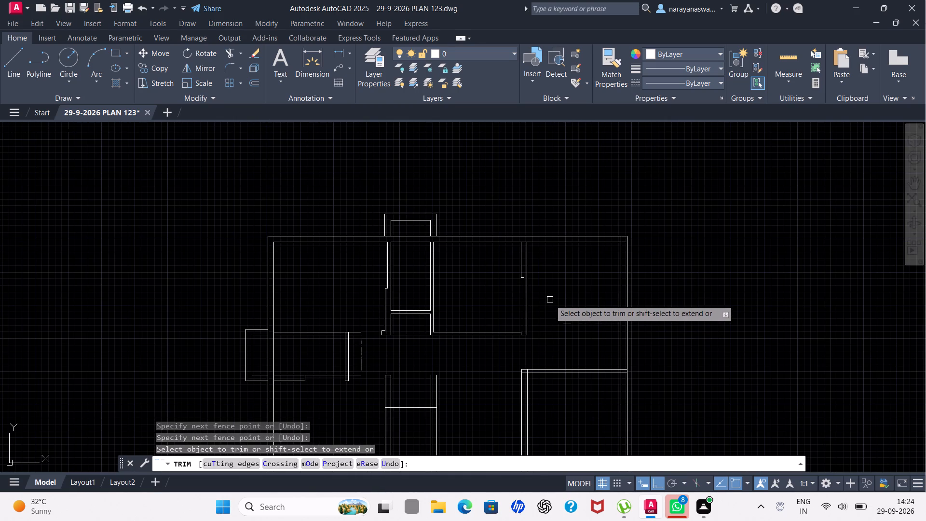
Draw a short horizontal line across the upper room's right partition at its lower end, continuing the bottom wall's inner face to the outer face.
{"action": "key", "text": "Escape"}
{"action": "scroll", "coordinate": [551, 298], "scroll_direction": "up", "scroll_amount": 2}
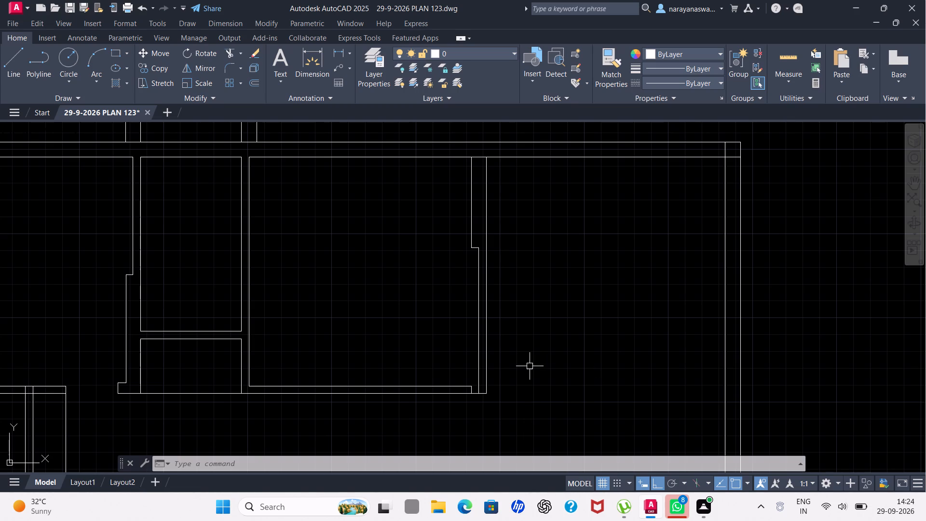
{"action": "left_click", "coordinate": [4, 68]}
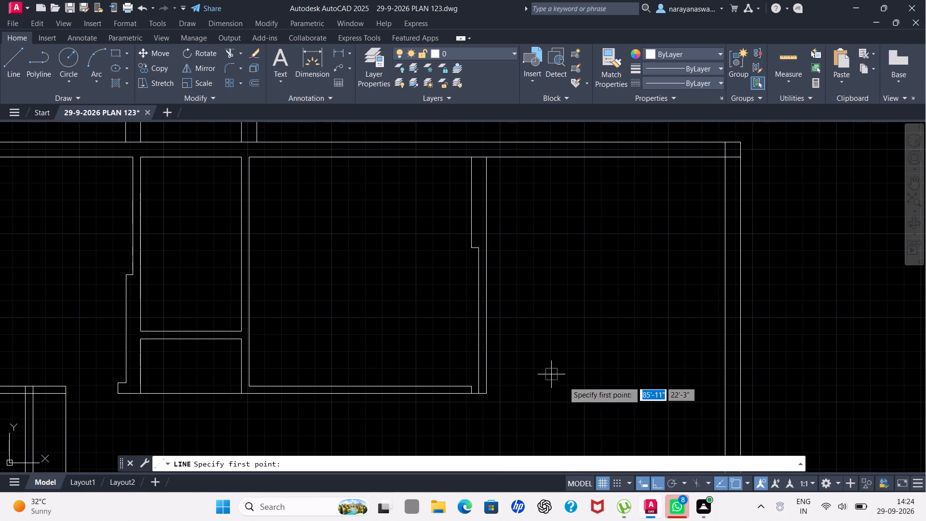
{"action": "scroll", "coordinate": [546, 399], "scroll_direction": "up", "scroll_amount": 2}
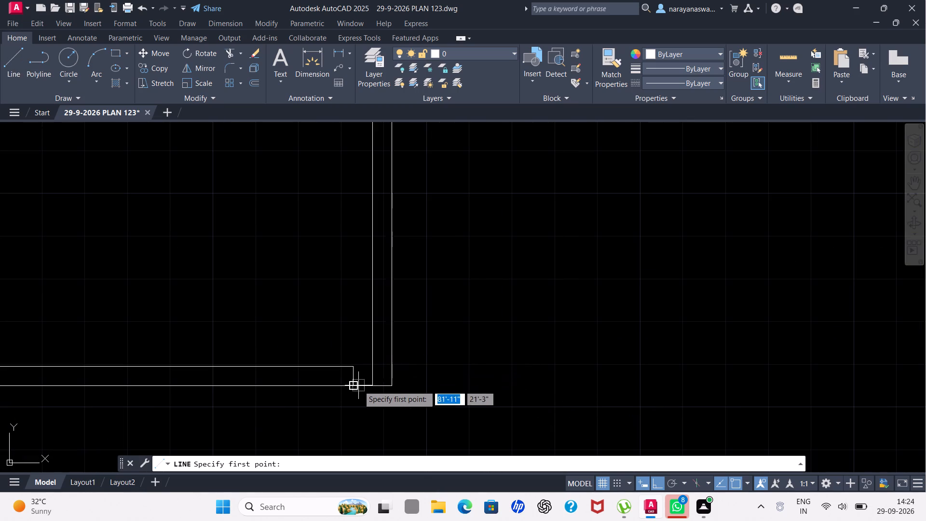
{"action": "left_click", "coordinate": [391, 365]}
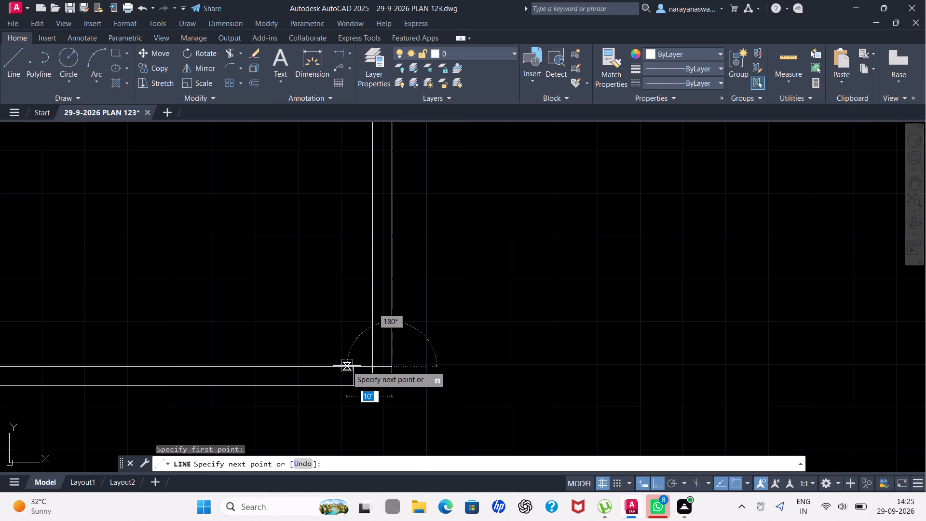
{"action": "left_click", "coordinate": [357, 370]}
{"action": "key", "text": "Escape"}
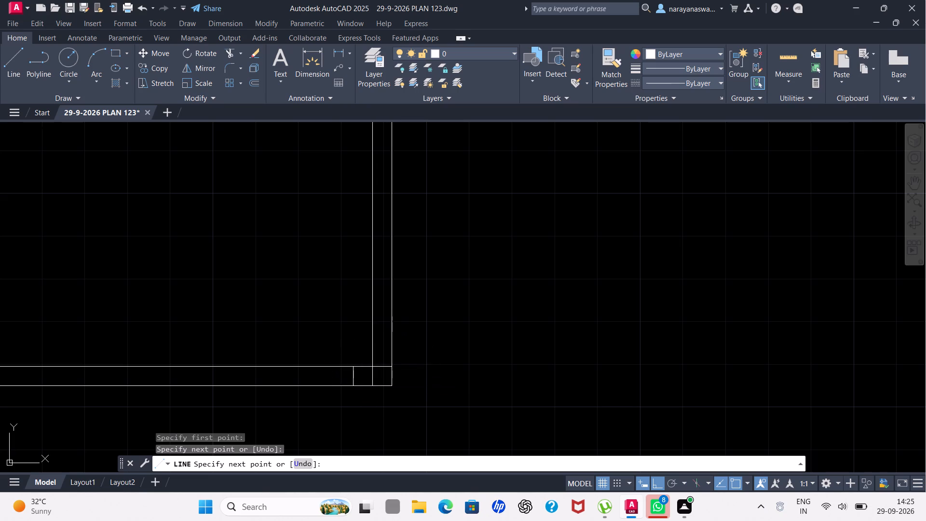
Offset the short vertical jamb line beside that corner 3' leftward along the upper room's bottom wall.
{"action": "scroll", "coordinate": [361, 370], "scroll_direction": "down", "scroll_amount": 3}
{"action": "scroll", "coordinate": [332, 321], "scroll_direction": "down", "scroll_amount": 4}
{"action": "scroll", "coordinate": [274, 288], "scroll_direction": "up", "scroll_amount": 2}
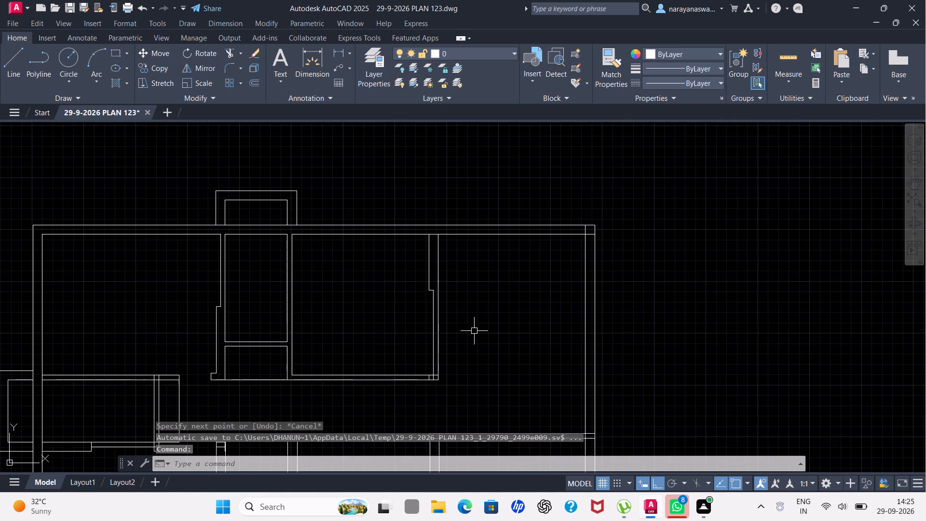
{"action": "scroll", "coordinate": [421, 411], "scroll_direction": "up", "scroll_amount": 3}
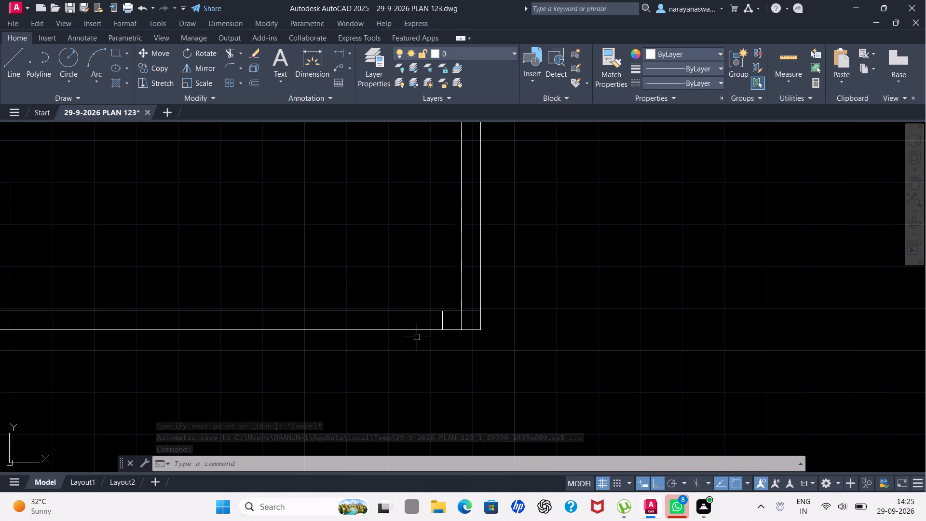
{"action": "key", "text": "o"}
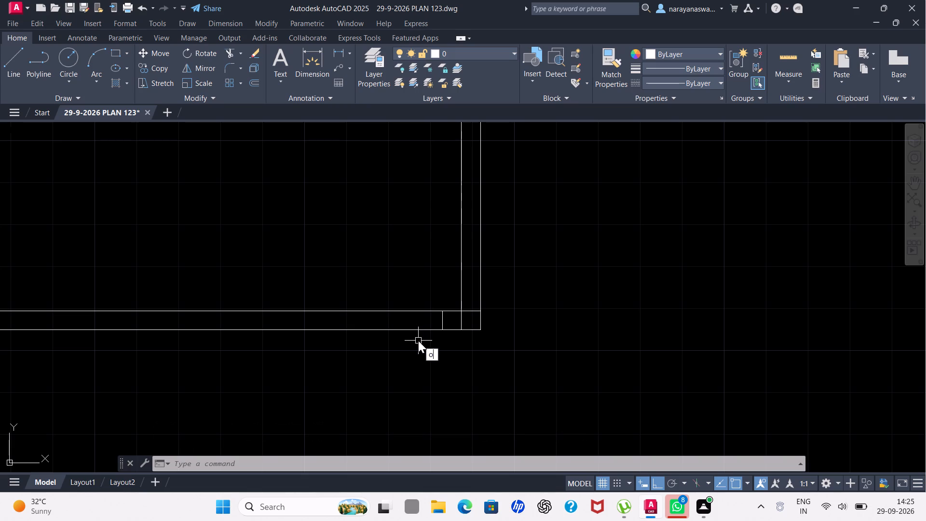
{"action": "key", "text": "f"}
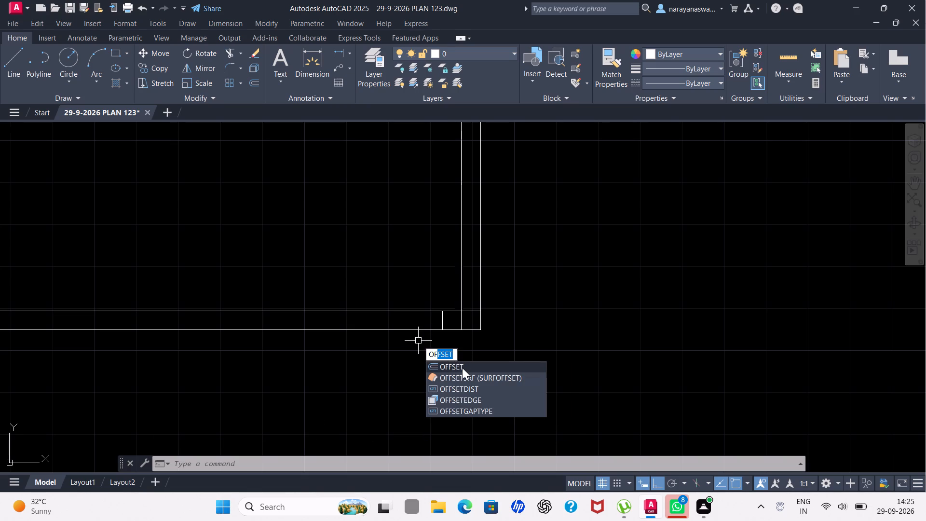
{"action": "left_click", "coordinate": [464, 365]}
{"action": "key", "text": "3"}
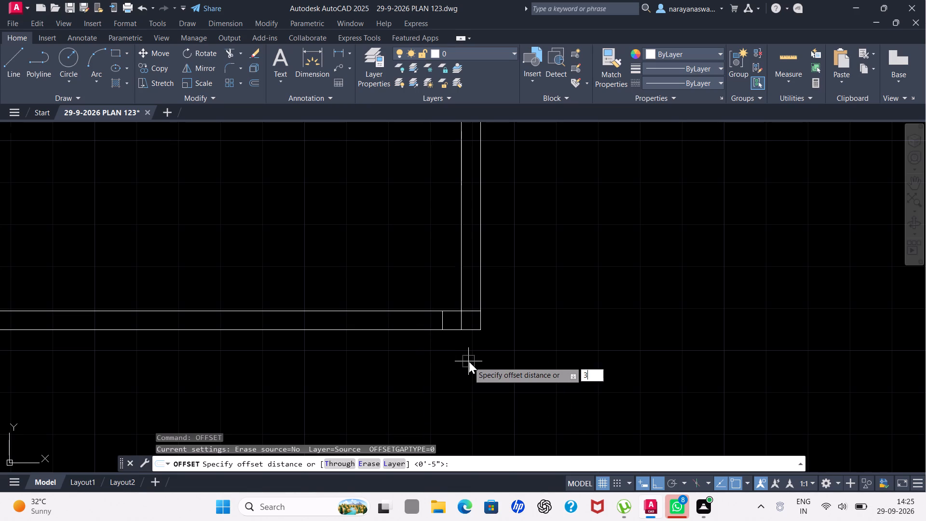
{"action": "key", "text": "apostrophe"}
{"action": "key", "text": "Return"}
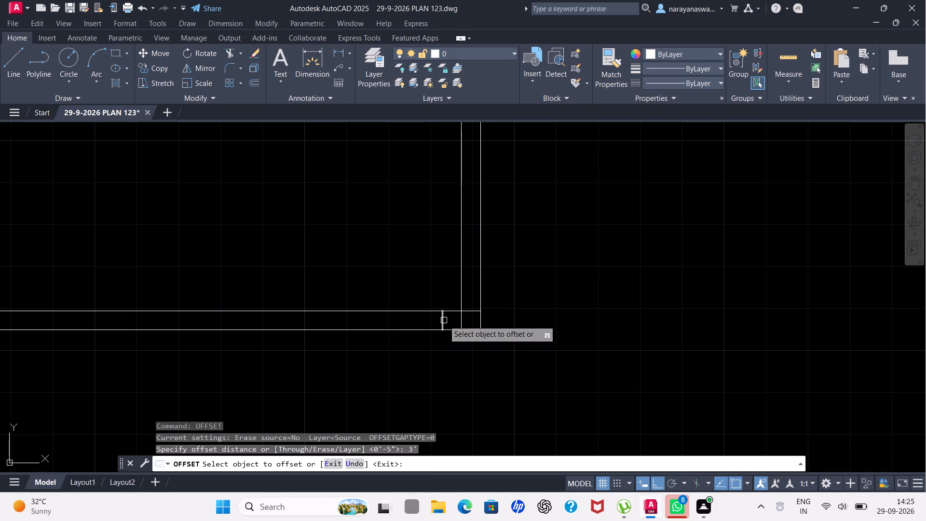
{"action": "left_click", "coordinate": [444, 320]}
{"action": "left_click", "coordinate": [347, 320]}
{"action": "key", "text": "Escape"}
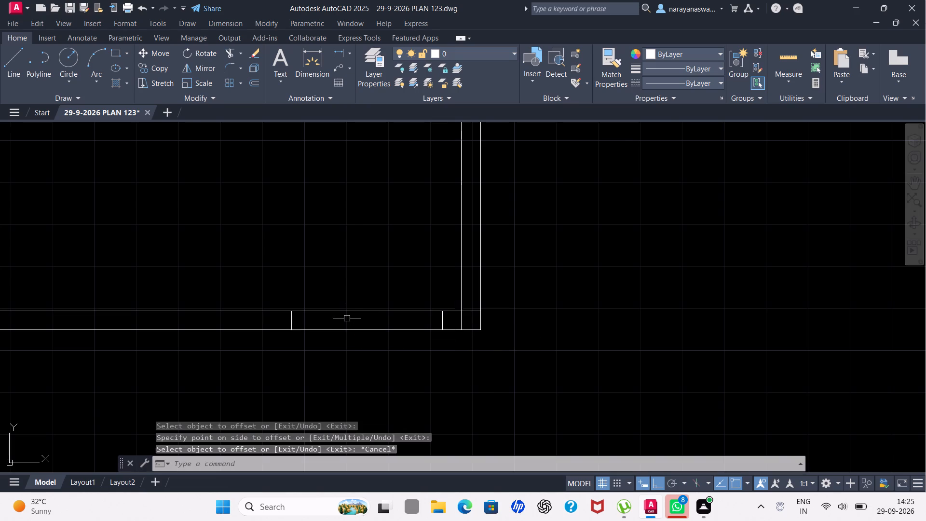
Trim both wall faces between the two jamb lines to open a 3' passage, and trim the leftover crossing lines inside the corner stub.
{"action": "key", "text": "t"}
{"action": "key", "text": "r"}
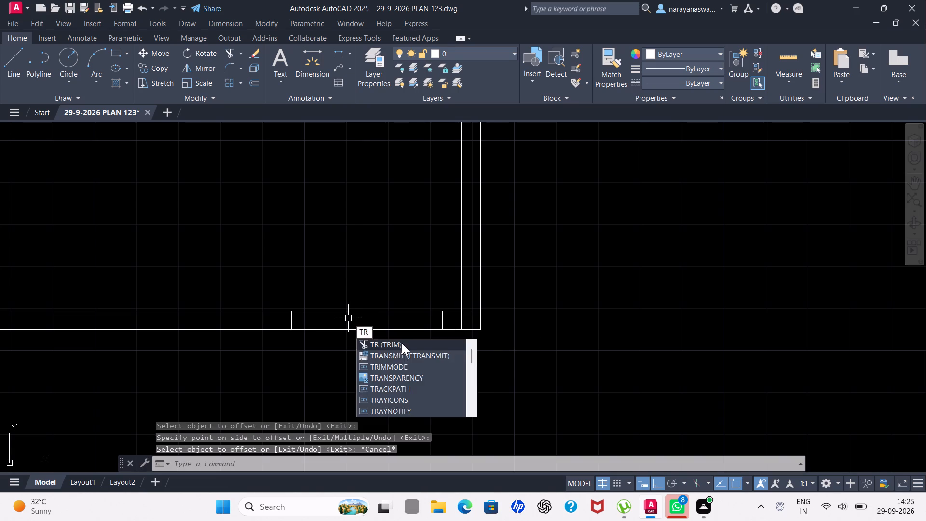
{"action": "left_click", "coordinate": [402, 343]}
{"action": "left_click_drag", "start_coordinate": [382, 351], "coordinate": [359, 156]}
{"action": "scroll", "coordinate": [343, 262], "scroll_direction": "down", "scroll_amount": 1}
{"action": "scroll", "coordinate": [425, 301], "scroll_direction": "up", "scroll_amount": 2}
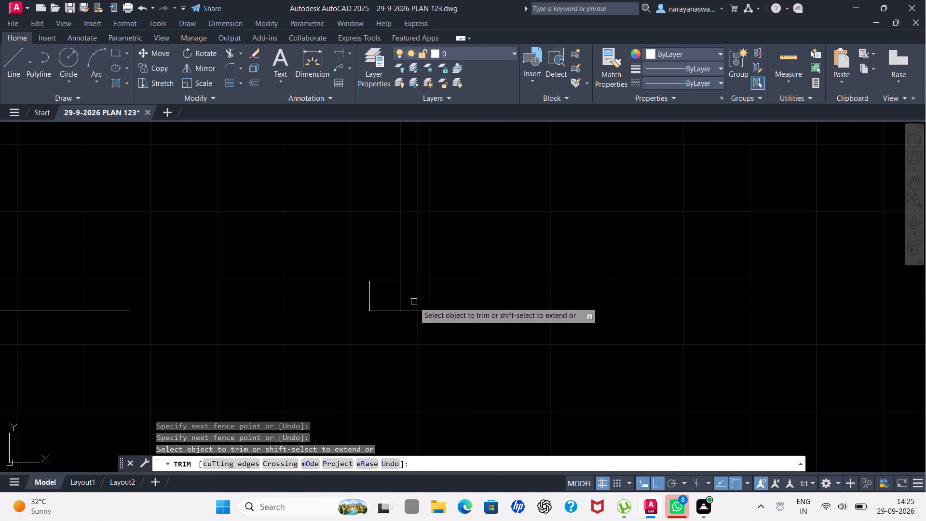
{"action": "left_click_drag", "start_coordinate": [393, 299], "coordinate": [413, 274]}
{"action": "scroll", "coordinate": [402, 278], "scroll_direction": "down", "scroll_amount": 4}
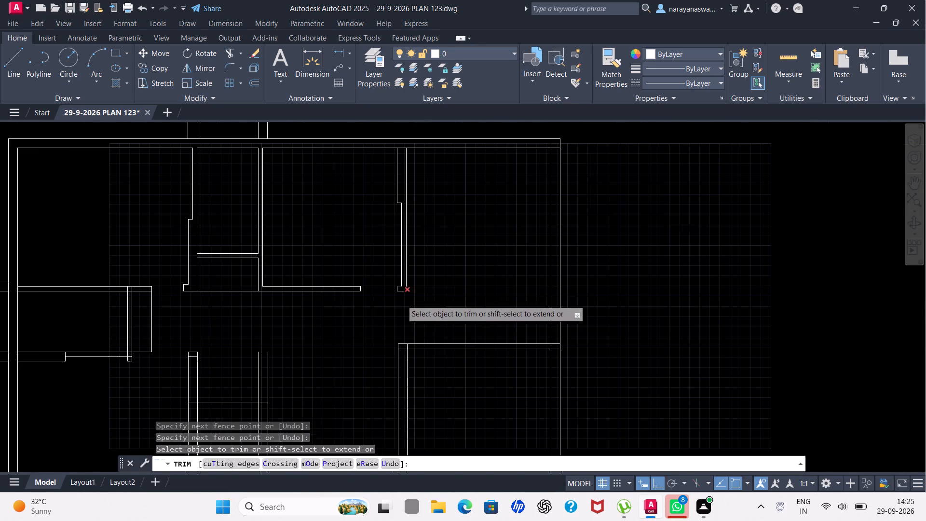
{"action": "key", "text": "Escape"}
Trim off the small wall stub projecting below the 4.5" wall at the lower end of the left room's partition.
{"action": "scroll", "coordinate": [426, 215], "scroll_direction": "down", "scroll_amount": 2}
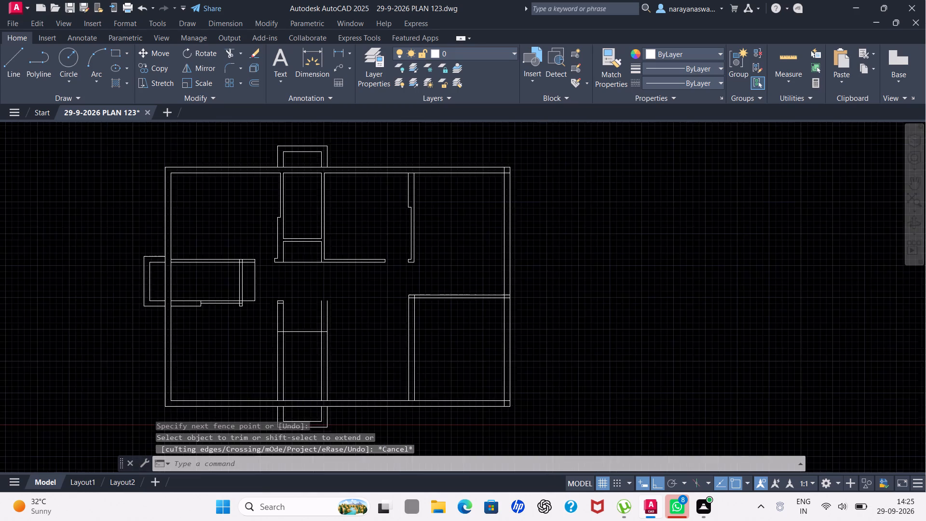
{"action": "scroll", "coordinate": [404, 274], "scroll_direction": "up", "scroll_amount": 2}
{"action": "scroll", "coordinate": [340, 304], "scroll_direction": "down", "scroll_amount": 2}
{"action": "scroll", "coordinate": [286, 343], "scroll_direction": "up", "scroll_amount": 1}
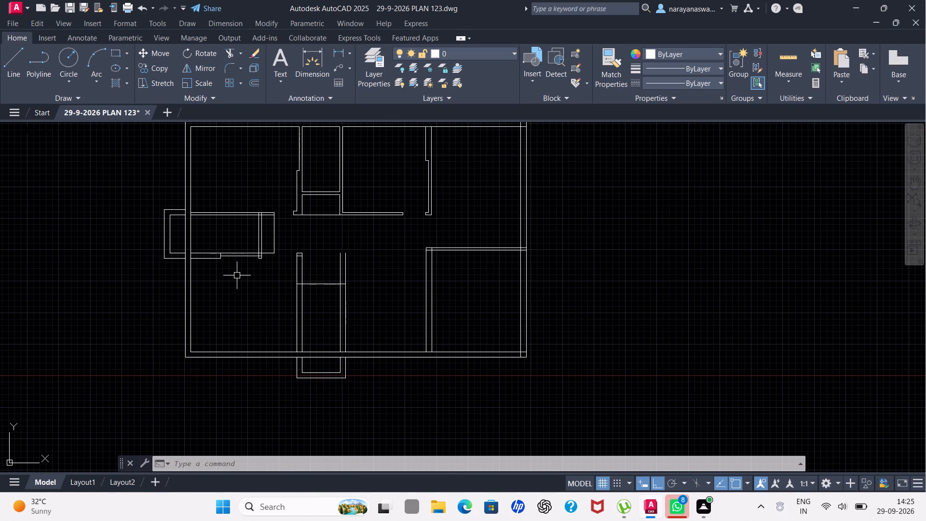
{"action": "type", "text": "tr"}
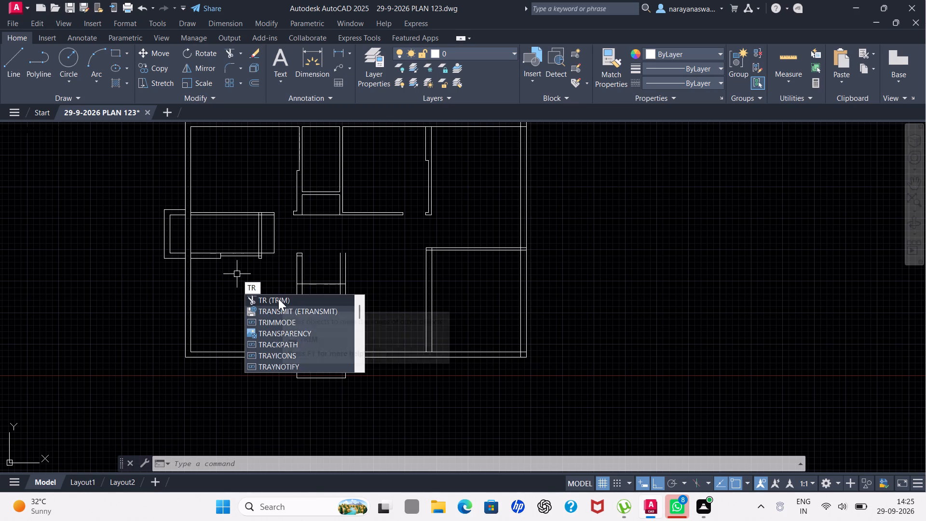
{"action": "left_click", "coordinate": [278, 299]}
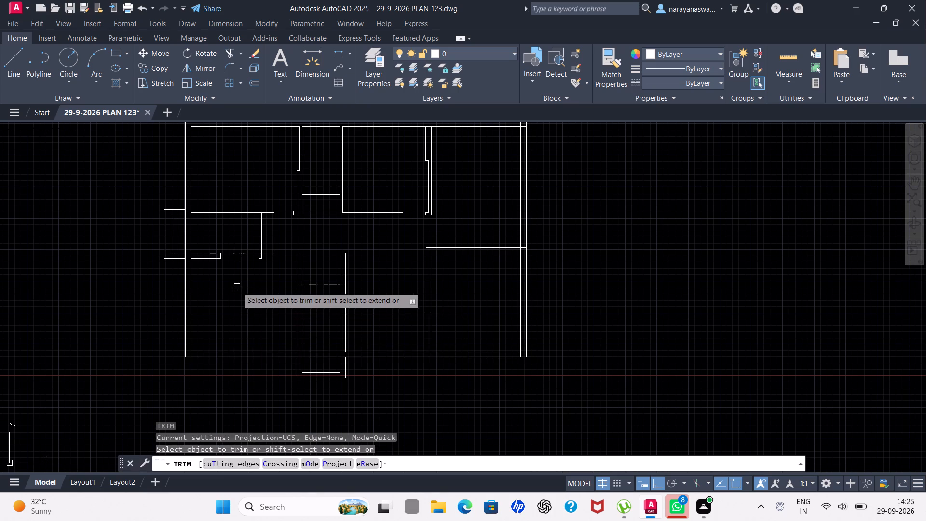
{"action": "scroll", "coordinate": [237, 287], "scroll_direction": "up", "scroll_amount": 3}
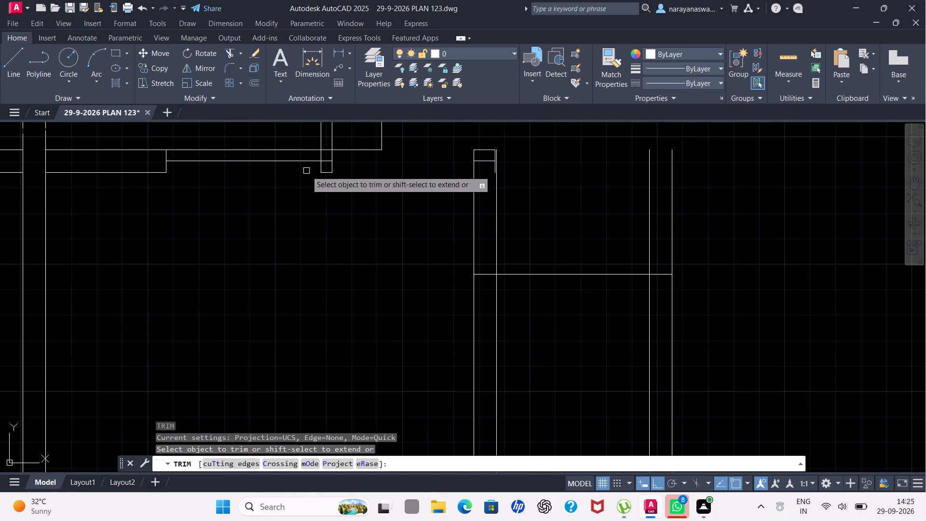
{"action": "left_click_drag", "start_coordinate": [306, 171], "coordinate": [341, 173]}
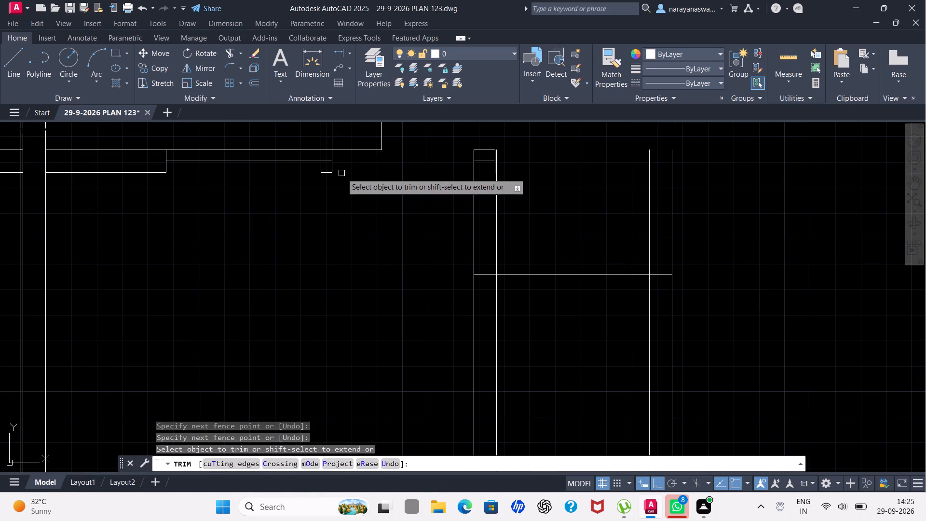
{"action": "scroll", "coordinate": [329, 195], "scroll_direction": "down", "scroll_amount": 2}
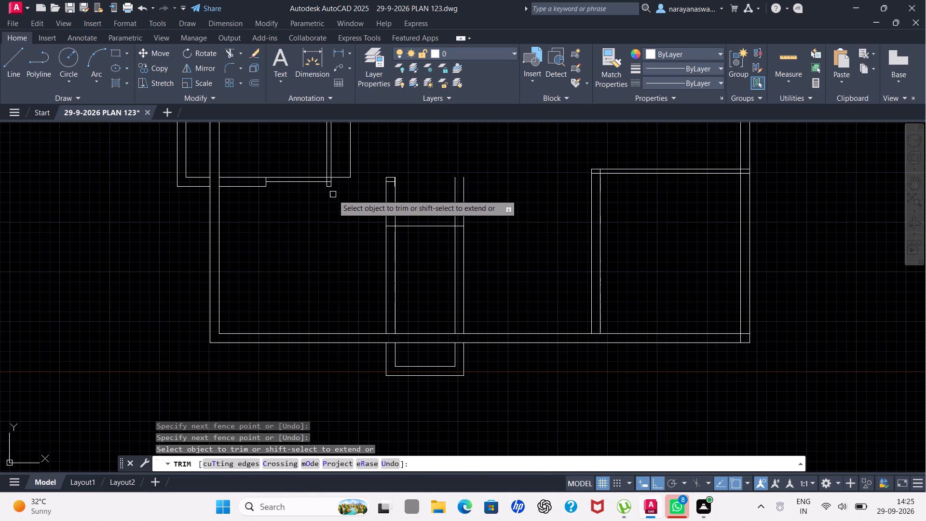
{"action": "scroll", "coordinate": [338, 189], "scroll_direction": "up", "scroll_amount": 1}
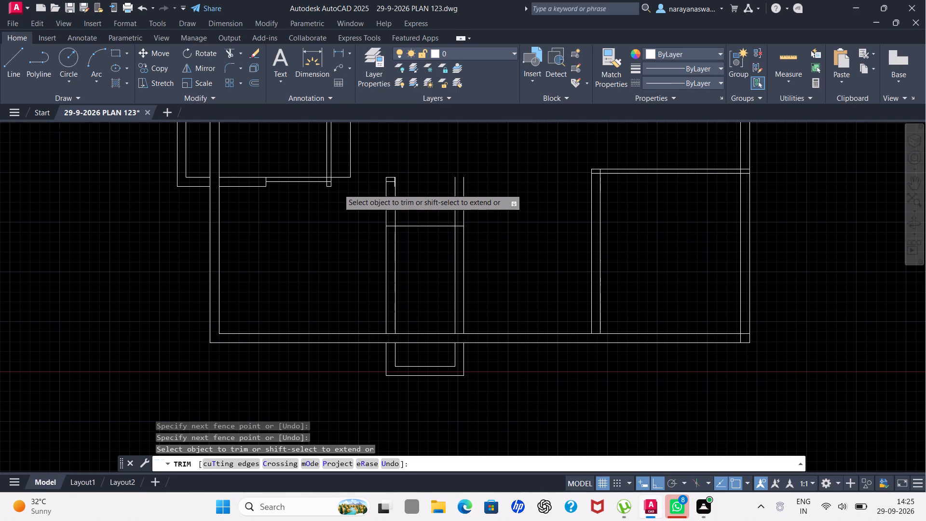
{"action": "scroll", "coordinate": [338, 189], "scroll_direction": "down", "scroll_amount": 1}
{"action": "scroll", "coordinate": [338, 188], "scroll_direction": "up", "scroll_amount": 2}
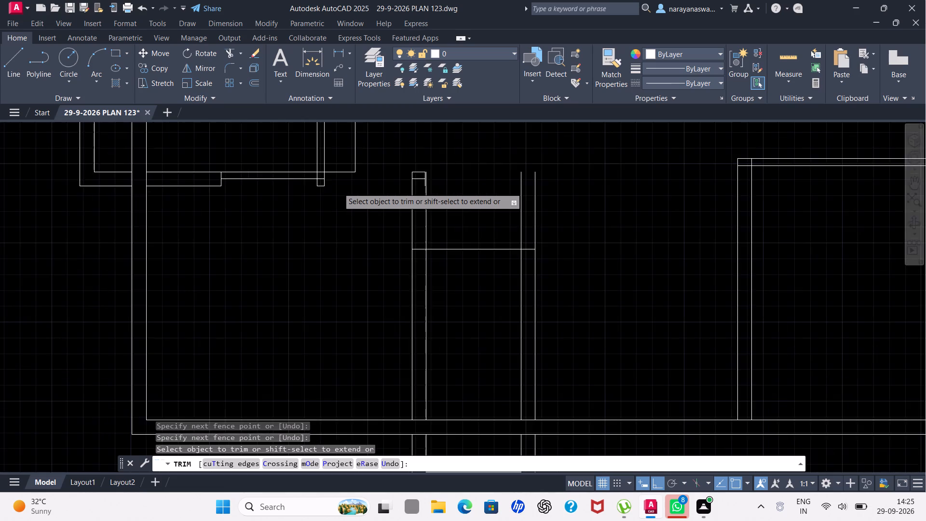
{"action": "left_click_drag", "start_coordinate": [290, 182], "coordinate": [310, 181]}
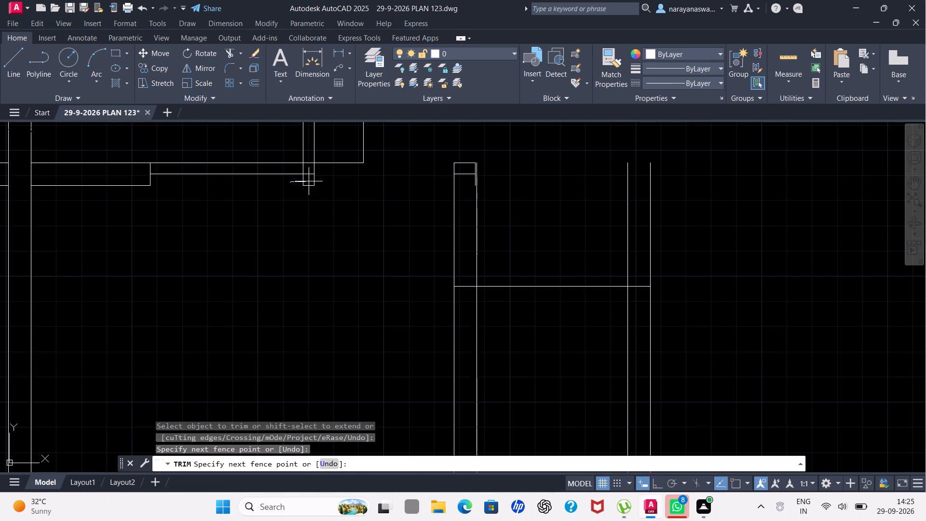
{"action": "left_click_drag", "start_coordinate": [310, 181], "coordinate": [317, 184]}
{"action": "left_click_drag", "start_coordinate": [322, 187], "coordinate": [300, 182]}
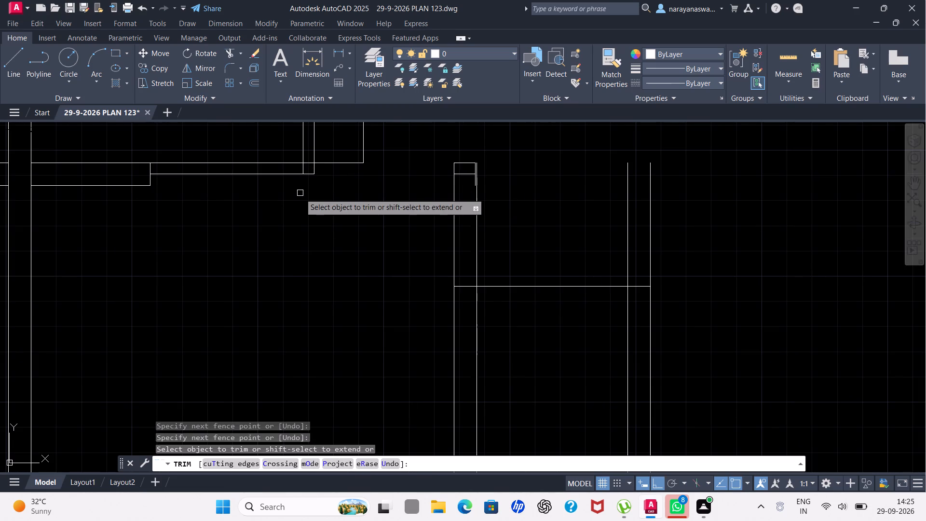
{"action": "key", "text": "Escape"}
Offset the left room's bottom wall line 4.5" downward.
{"action": "key", "text": "o"}
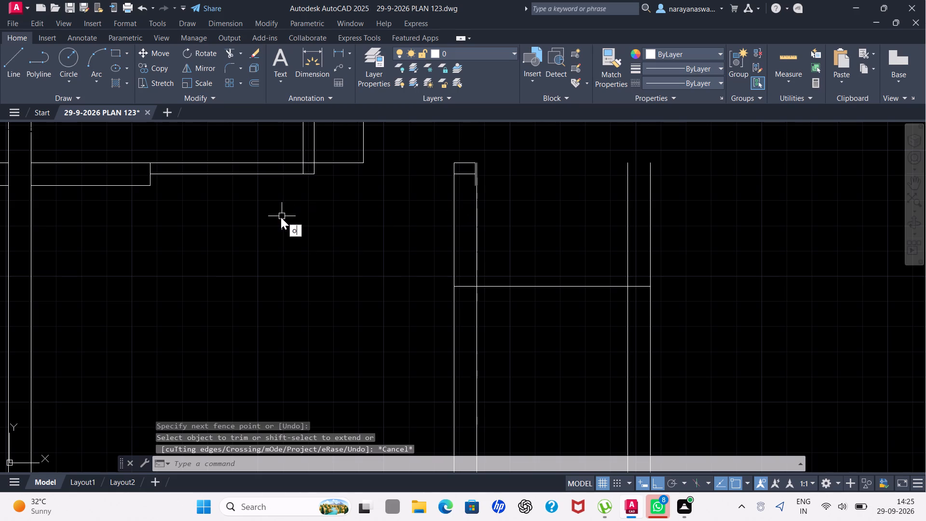
{"action": "key", "text": "f"}
{"action": "left_click", "coordinate": [344, 237]}
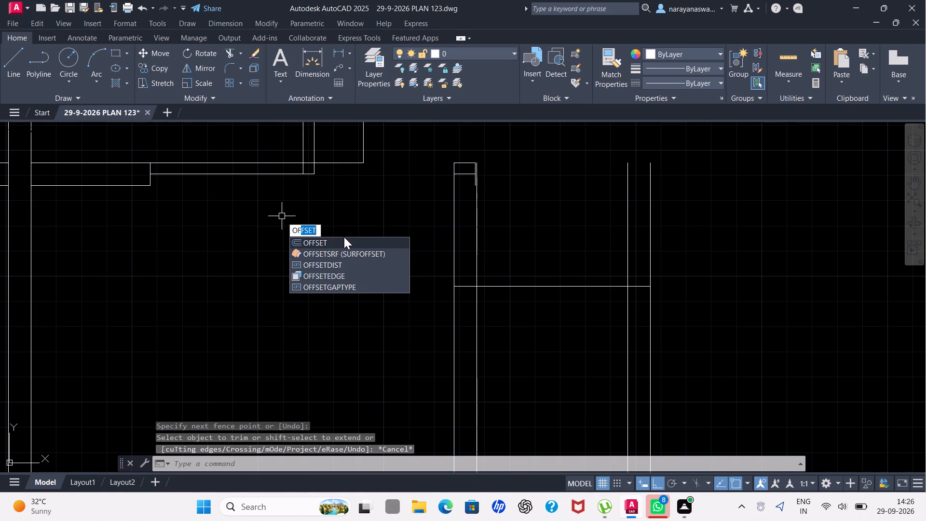
{"action": "left_click", "coordinate": [340, 243]}
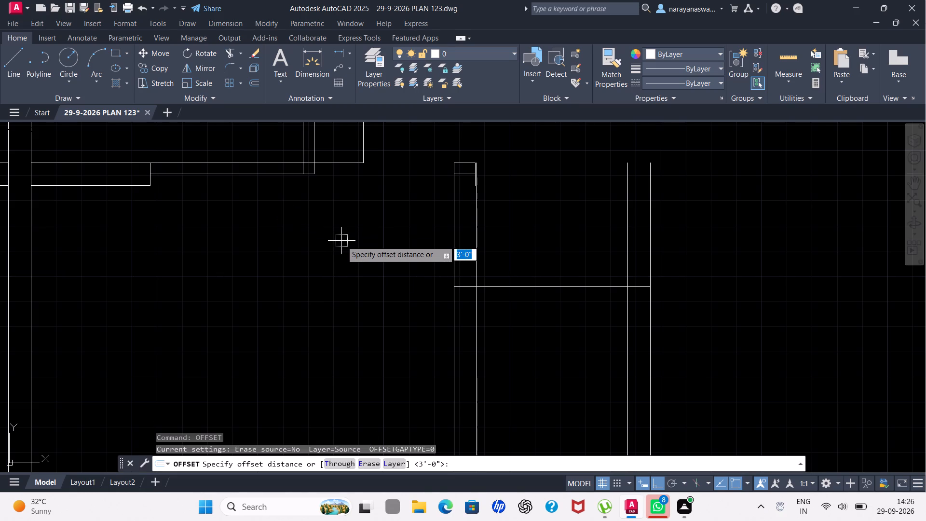
{"action": "type", "text": "4."}
{"action": "type", "text": "5\""}
{"action": "key", "text": "Return"}
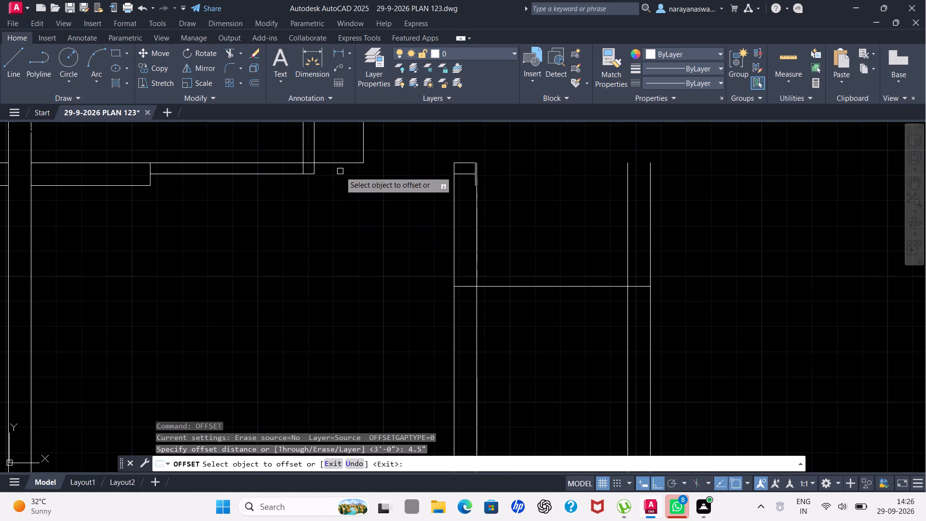
{"action": "left_click", "coordinate": [341, 163]}
{"action": "left_click", "coordinate": [341, 175]}
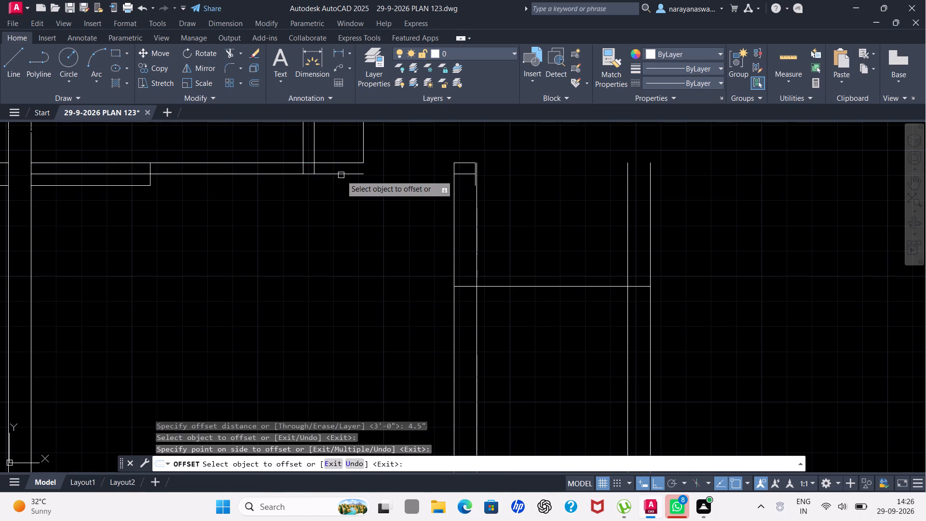
{"action": "scroll", "coordinate": [341, 175], "scroll_direction": "down", "scroll_amount": 5}
{"action": "scroll", "coordinate": [340, 131], "scroll_direction": "up", "scroll_amount": 3}
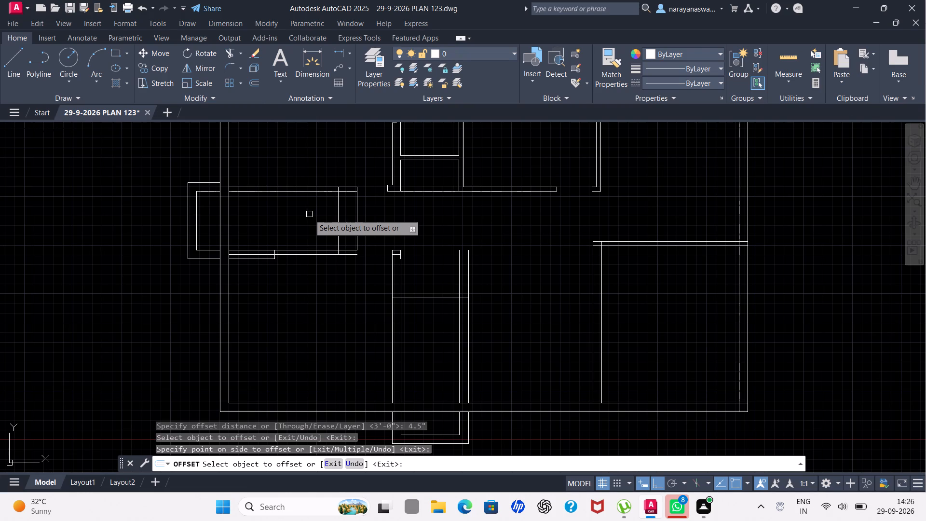
{"action": "scroll", "coordinate": [362, 259], "scroll_direction": "up", "scroll_amount": 1}
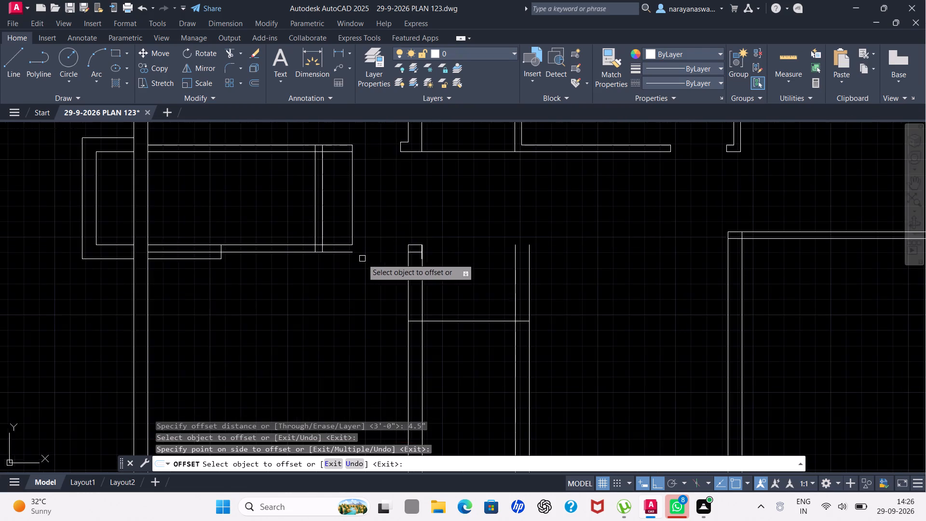
{"action": "scroll", "coordinate": [362, 259], "scroll_direction": "up", "scroll_amount": 1}
{"action": "key", "text": "Escape"}
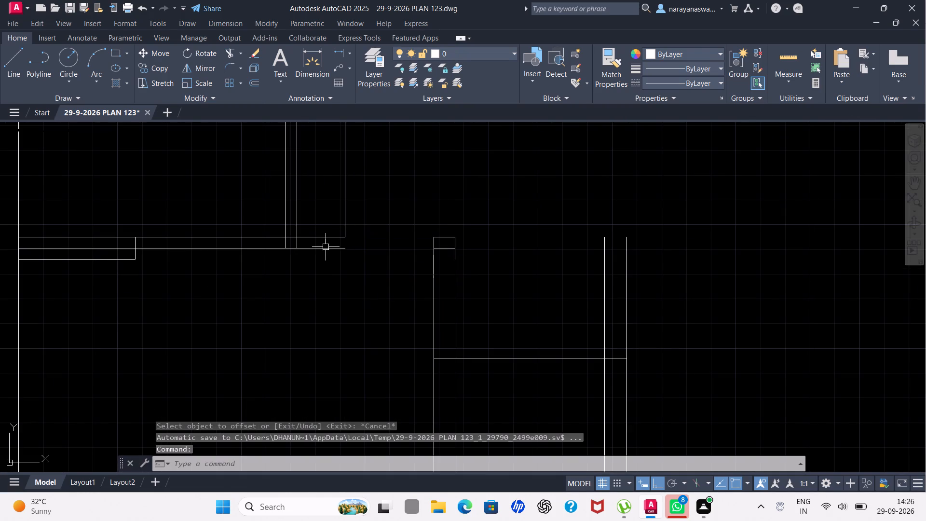
Extend the left room's right end wall line down to the newly offset bottom wall line.
{"action": "key", "text": "e"}
{"action": "key", "text": "x"}
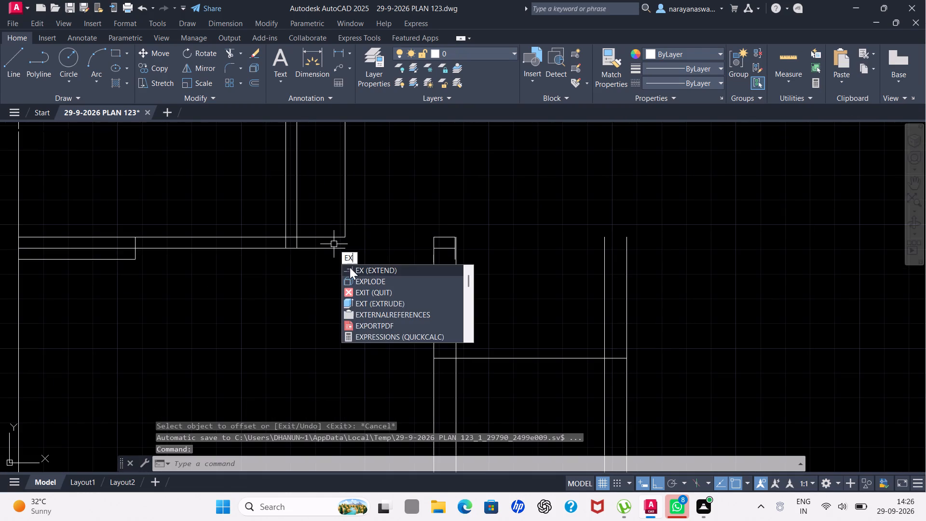
{"action": "left_click", "coordinate": [375, 267]}
{"action": "left_click", "coordinate": [345, 220]}
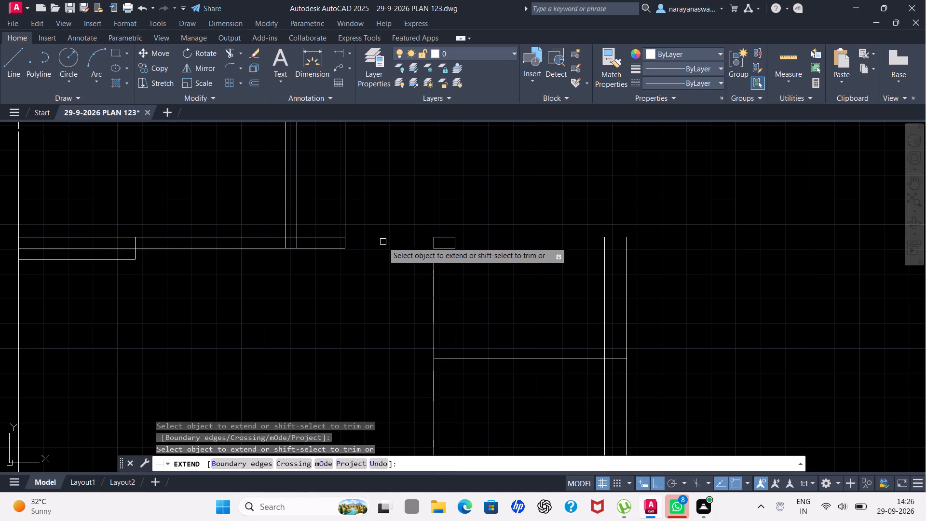
{"action": "key", "text": "Escape"}
Trim the offset line inside the thicker part of the left room's bottom wall and the short vertical line where the thickness changes.
{"action": "scroll", "coordinate": [352, 263], "scroll_direction": "down", "scroll_amount": 2}
{"action": "scroll", "coordinate": [293, 276], "scroll_direction": "up", "scroll_amount": 1}
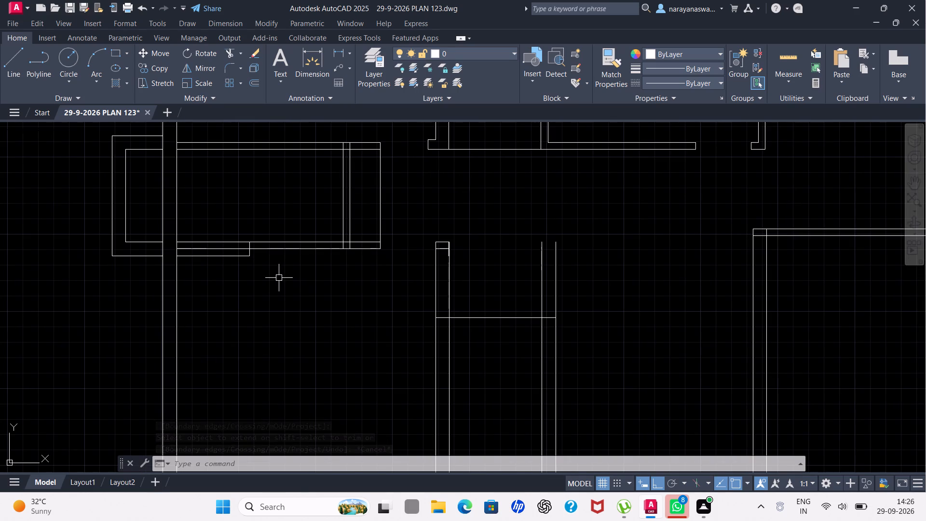
{"action": "type", "text": "tr"}
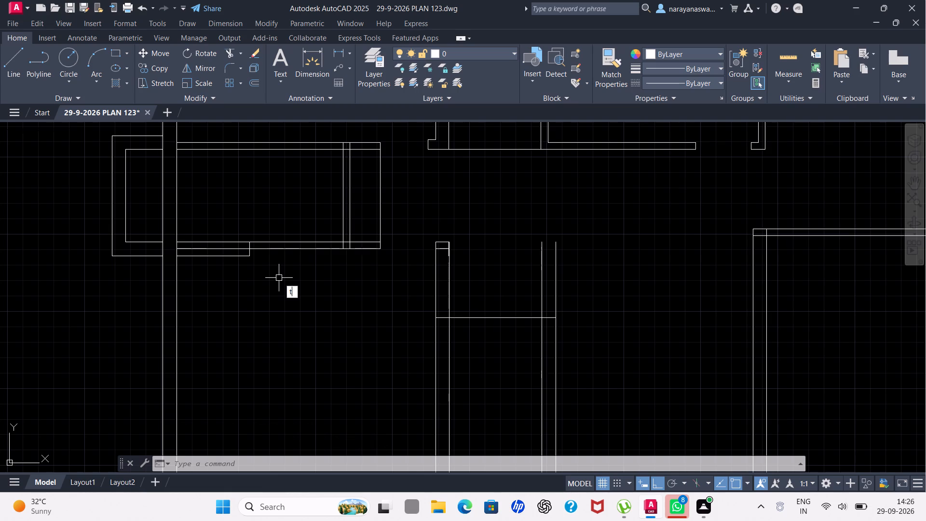
{"action": "left_click", "coordinate": [316, 301]}
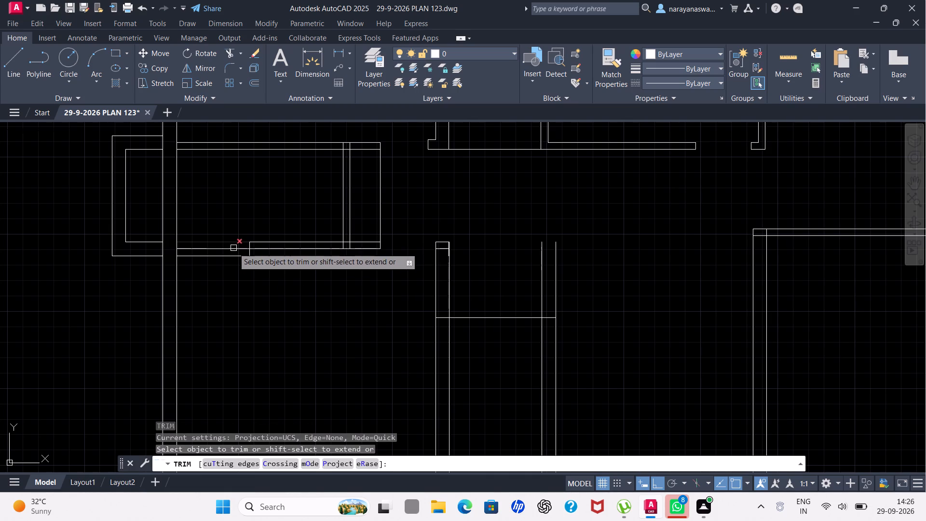
{"action": "left_click", "coordinate": [233, 248]}
{"action": "scroll", "coordinate": [241, 250], "scroll_direction": "up", "scroll_amount": 2}
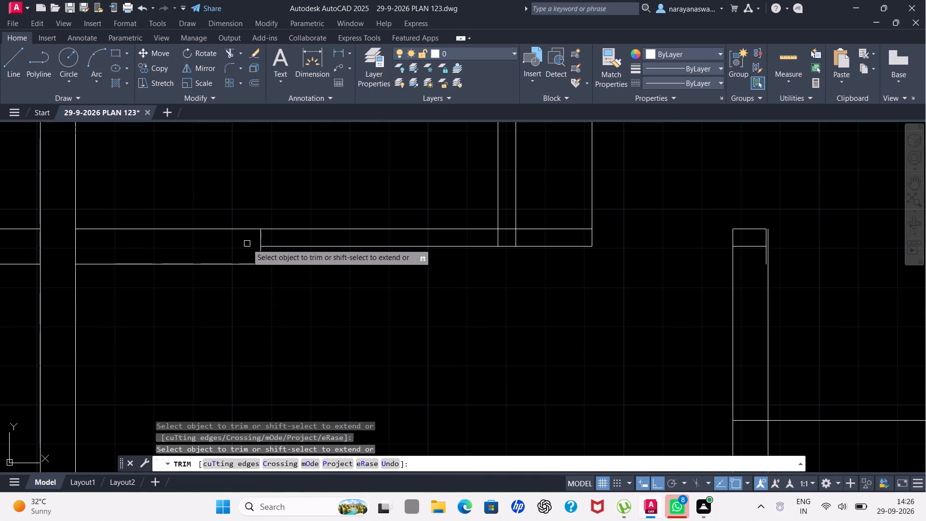
{"action": "left_click", "coordinate": [259, 239]}
{"action": "scroll", "coordinate": [225, 284], "scroll_direction": "down", "scroll_amount": 2}
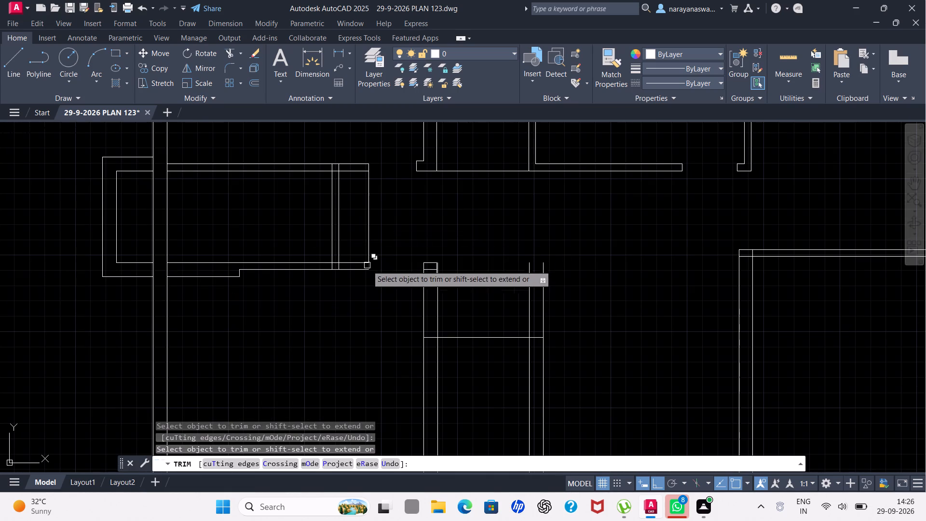
Trim the crossing lines where the left room's partition meets the bottom and top walls, opening both junctions.
{"action": "scroll", "coordinate": [321, 272], "scroll_direction": "up", "scroll_amount": 4}
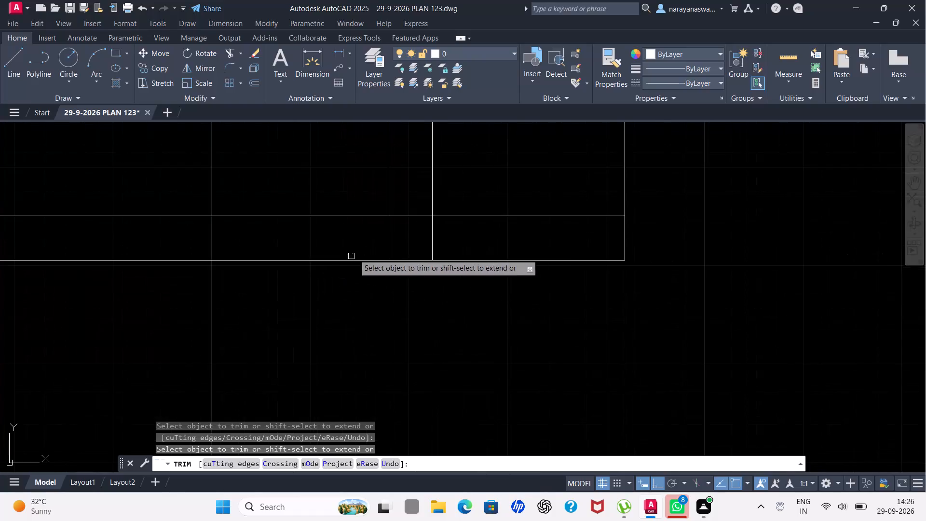
{"action": "left_click_drag", "start_coordinate": [374, 236], "coordinate": [459, 248]}
{"action": "left_click_drag", "start_coordinate": [397, 225], "coordinate": [406, 204]}
{"action": "scroll", "coordinate": [400, 206], "scroll_direction": "down", "scroll_amount": 6}
{"action": "scroll", "coordinate": [390, 178], "scroll_direction": "up", "scroll_amount": 2}
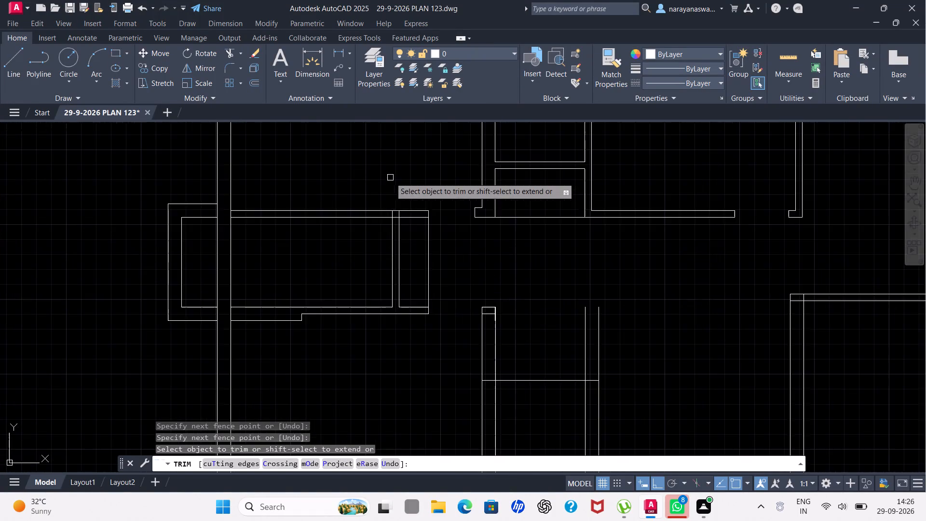
{"action": "scroll", "coordinate": [390, 178], "scroll_direction": "up", "scroll_amount": 3}
{"action": "left_click_drag", "start_coordinate": [361, 181], "coordinate": [422, 184]}
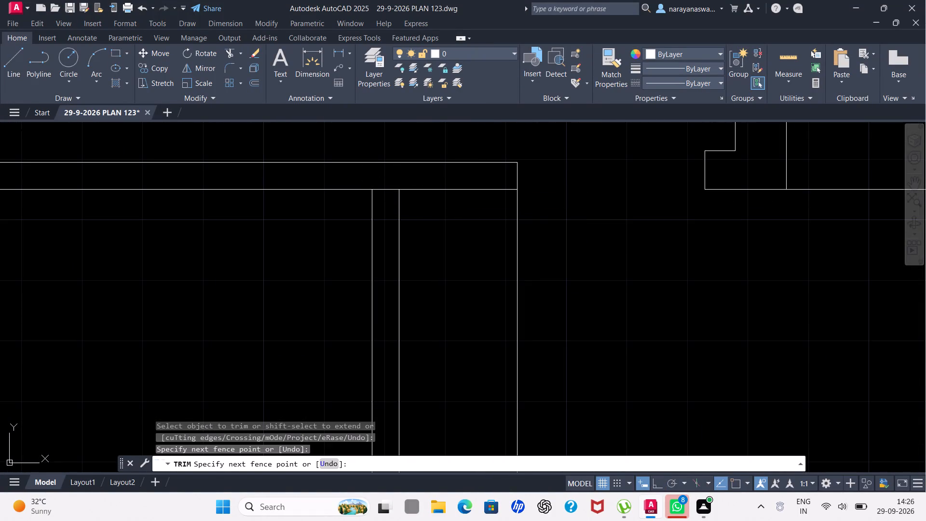
{"action": "left_click_drag", "start_coordinate": [386, 184], "coordinate": [380, 220]}
{"action": "scroll", "coordinate": [380, 220], "scroll_direction": "down", "scroll_amount": 5}
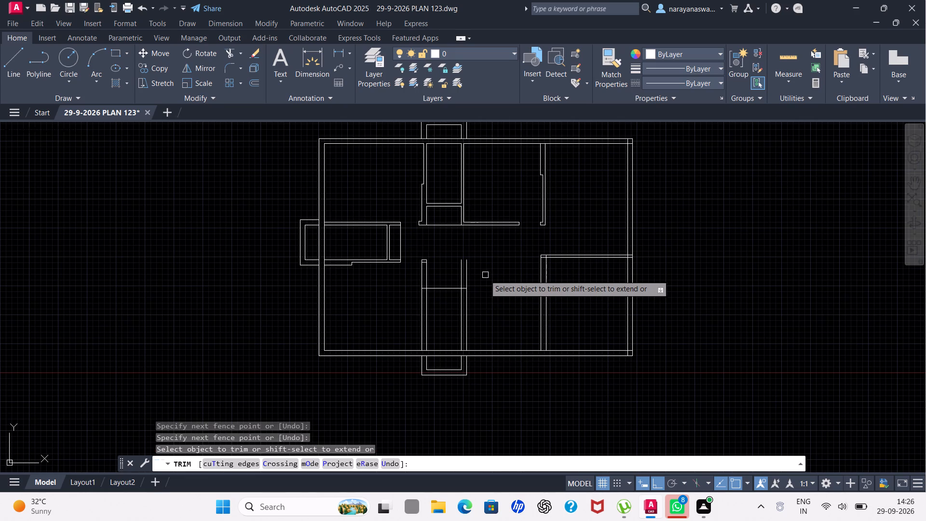
{"action": "scroll", "coordinate": [456, 264], "scroll_direction": "up", "scroll_amount": 2}
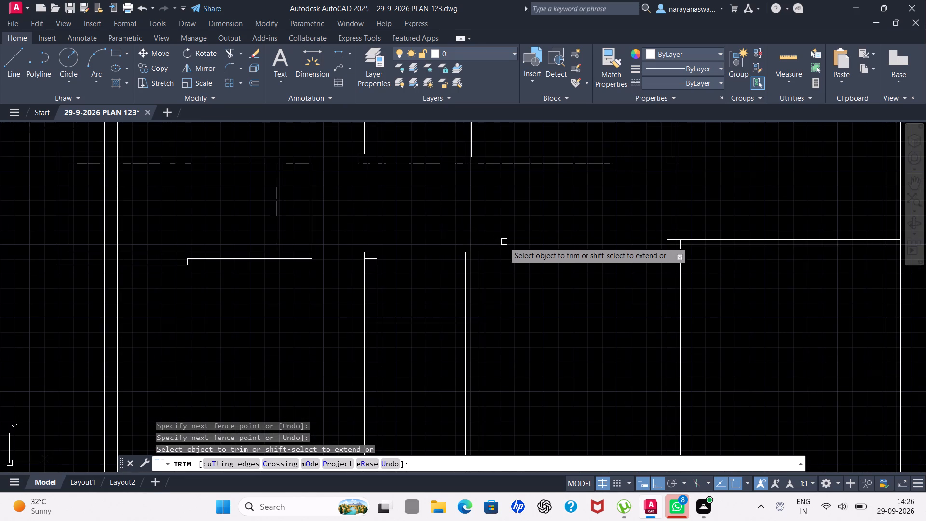
{"action": "key", "text": "Escape"}
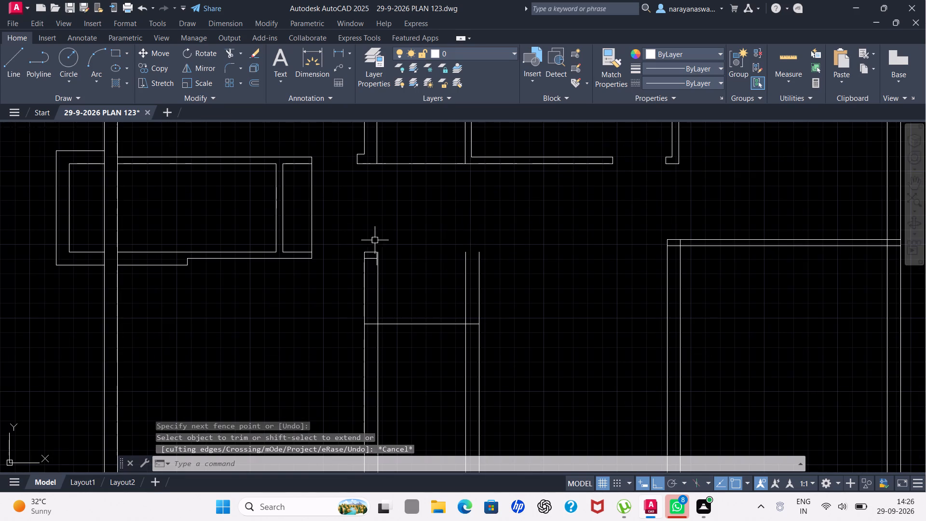
Delete the short stray vertical line beside the right face at the upper end of the lower central room's left wall.
{"action": "scroll", "coordinate": [377, 342], "scroll_direction": "up", "scroll_amount": 1}
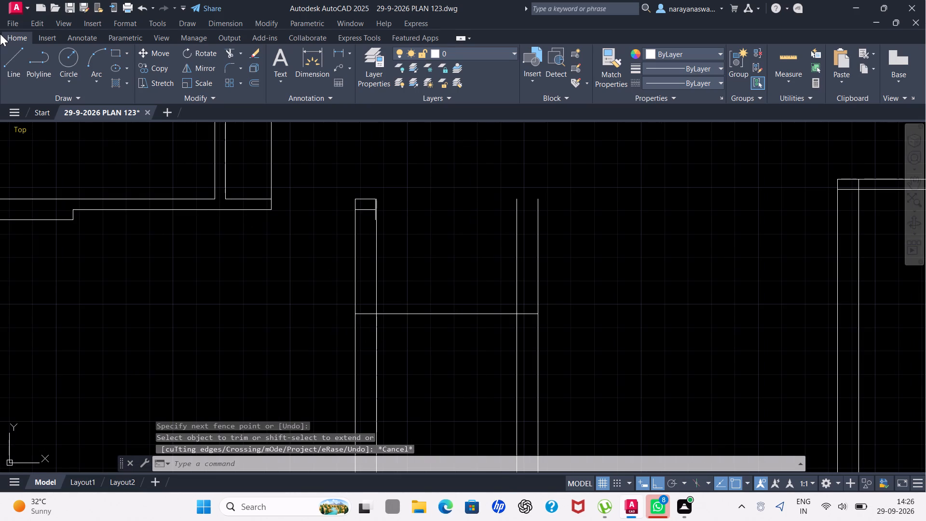
{"action": "scroll", "coordinate": [347, 213], "scroll_direction": "up", "scroll_amount": 1}
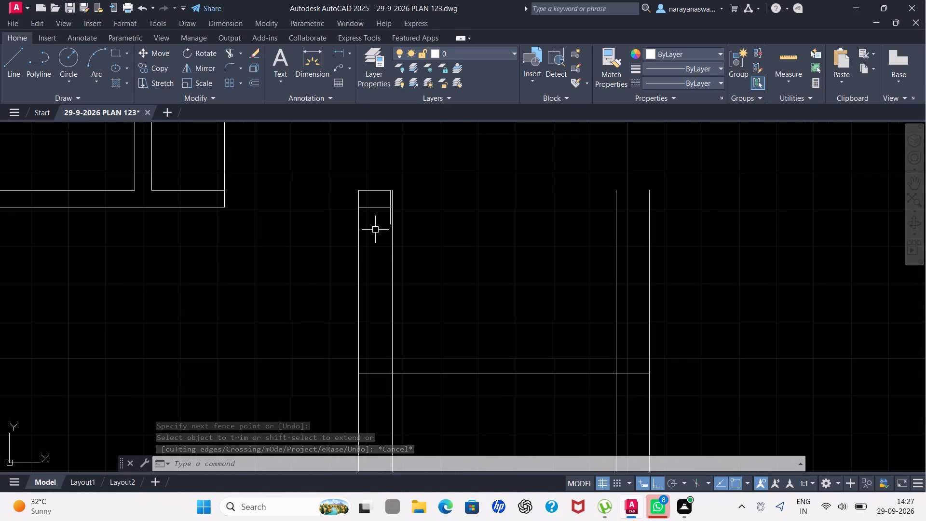
{"action": "scroll", "coordinate": [380, 213], "scroll_direction": "up", "scroll_amount": 1}
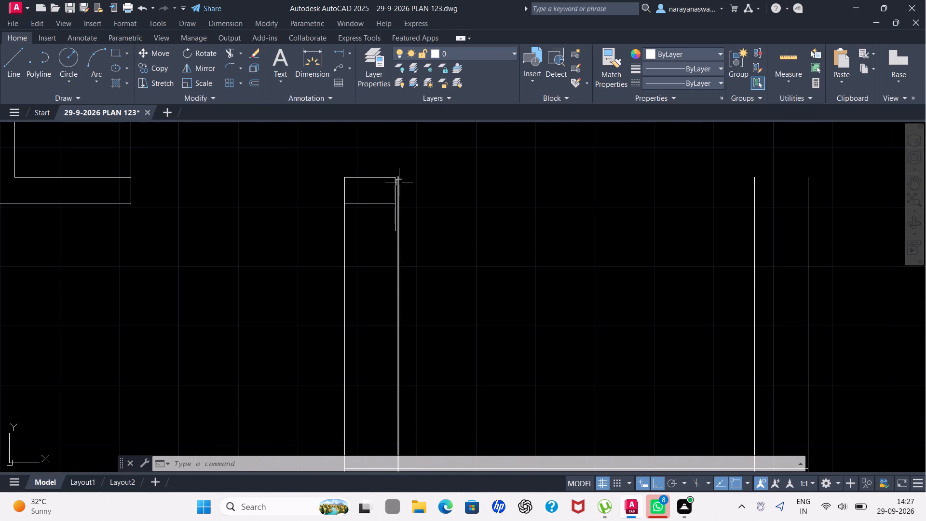
{"action": "scroll", "coordinate": [397, 183], "scroll_direction": "up", "scroll_amount": 1}
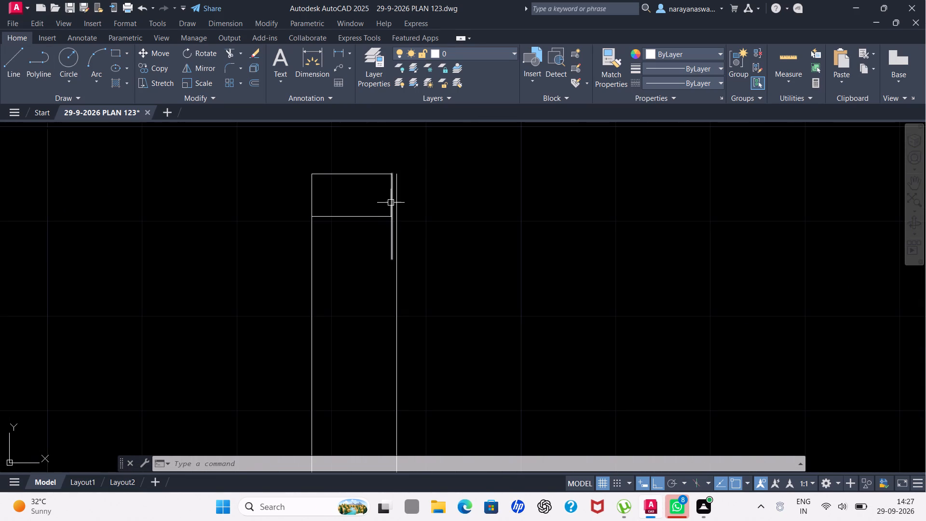
{"action": "left_click", "coordinate": [391, 203]}
{"action": "key", "text": "Delete"}
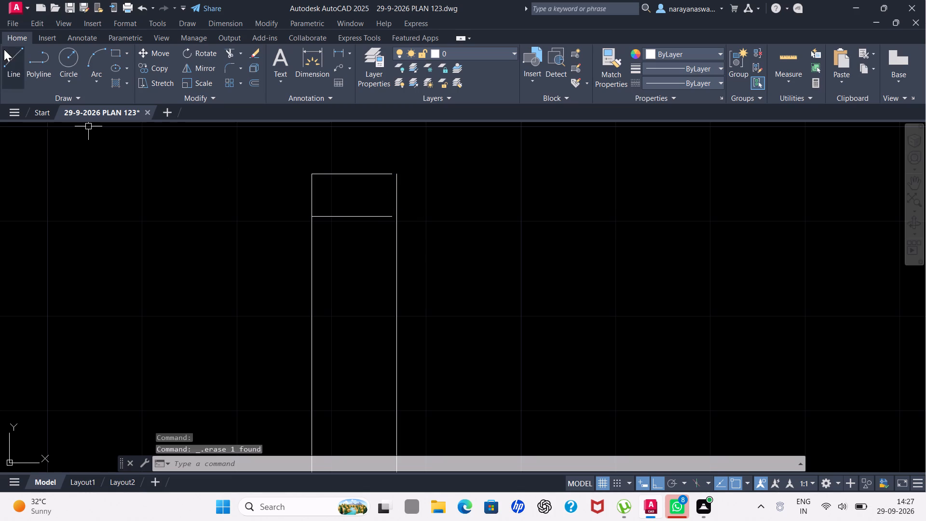
Draw two short lines joining the wall's end cap and the crossline below it to the wall's right face.
{"action": "left_click", "coordinate": [4, 51]}
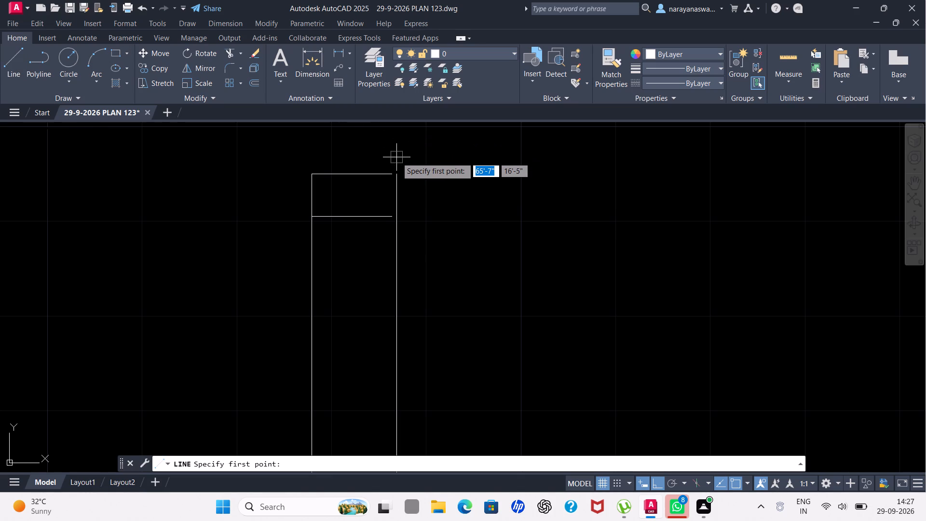
{"action": "scroll", "coordinate": [403, 167], "scroll_direction": "up", "scroll_amount": 1}
{"action": "left_click_drag", "start_coordinate": [380, 178], "coordinate": [386, 177]}
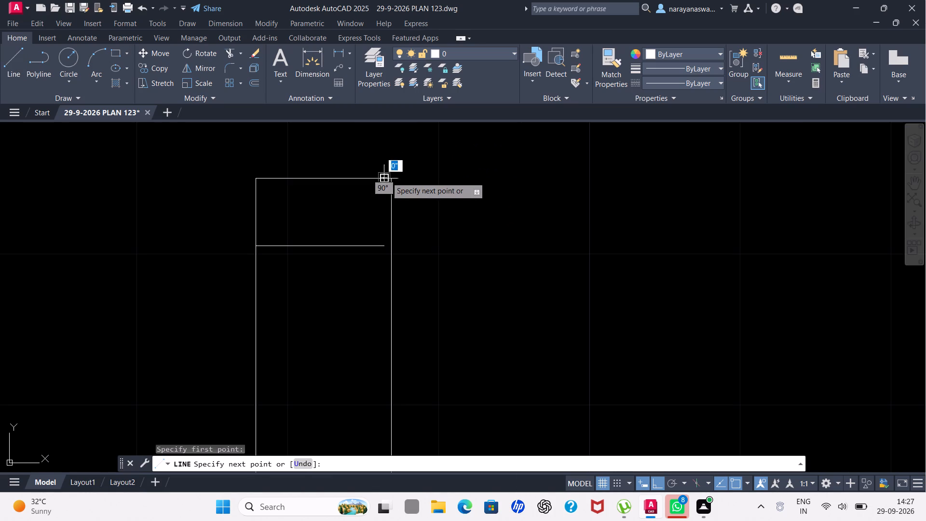
{"action": "left_click", "coordinate": [389, 177]}
{"action": "key", "text": "Escape"}
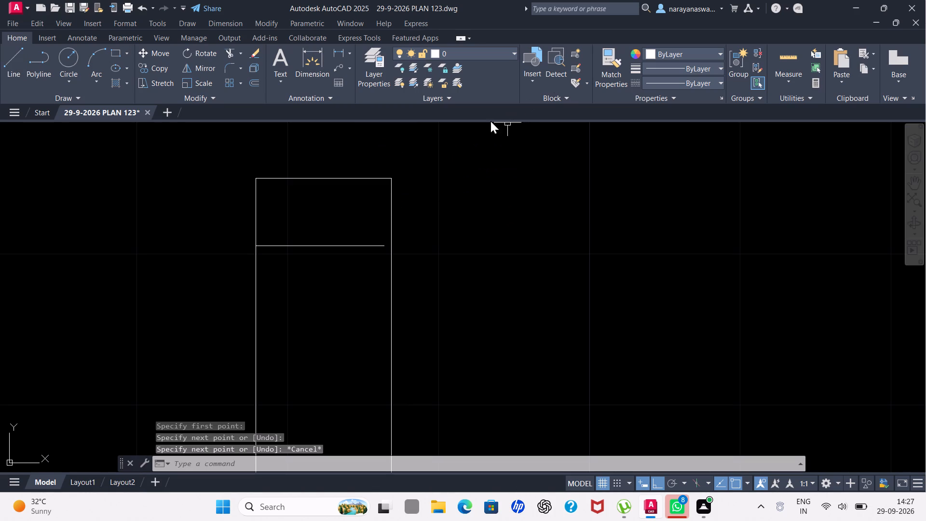
{"action": "key", "text": "space"}
{"action": "scroll", "coordinate": [381, 250], "scroll_direction": "up", "scroll_amount": 2}
{"action": "left_click_drag", "start_coordinate": [383, 235], "coordinate": [391, 233]}
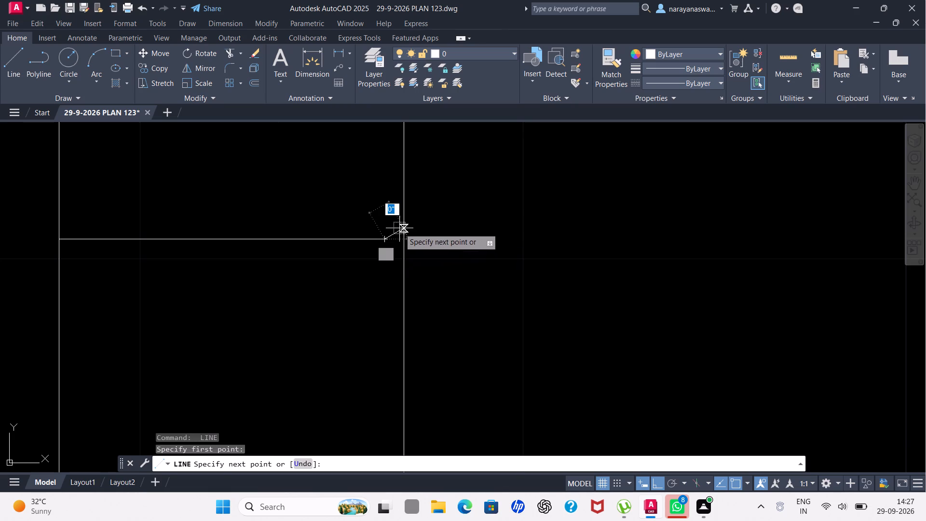
{"action": "left_click", "coordinate": [400, 242]}
{"action": "key", "text": "Escape"}
Offset the right face of the lower central room's left wall 4.5" leftward, into the wall.
{"action": "scroll", "coordinate": [393, 240], "scroll_direction": "down", "scroll_amount": 4}
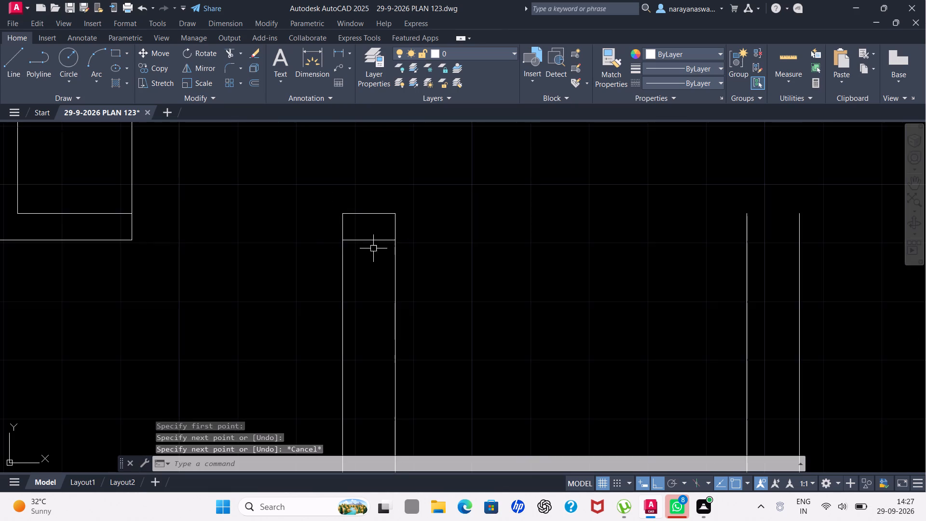
{"action": "scroll", "coordinate": [357, 255], "scroll_direction": "down", "scroll_amount": 3}
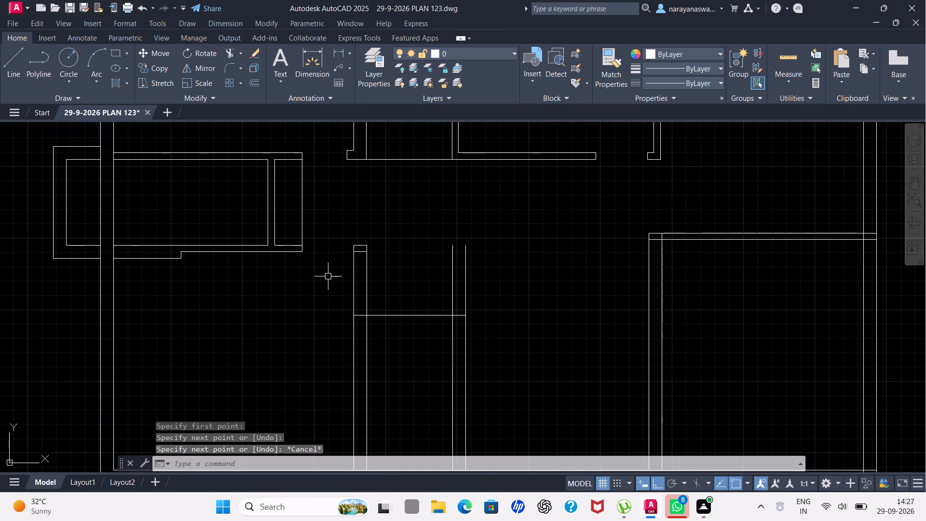
{"action": "scroll", "coordinate": [345, 284], "scroll_direction": "down", "scroll_amount": 1}
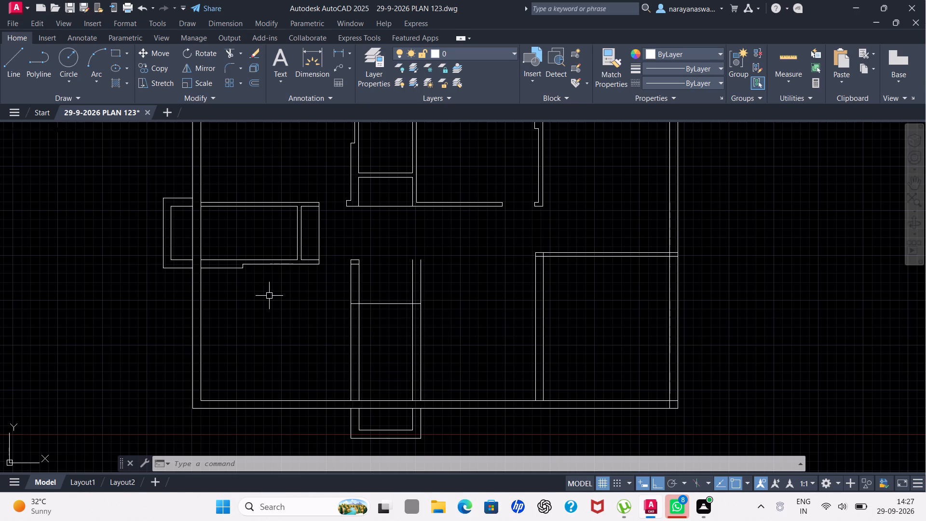
{"action": "scroll", "coordinate": [276, 279], "scroll_direction": "up", "scroll_amount": 1}
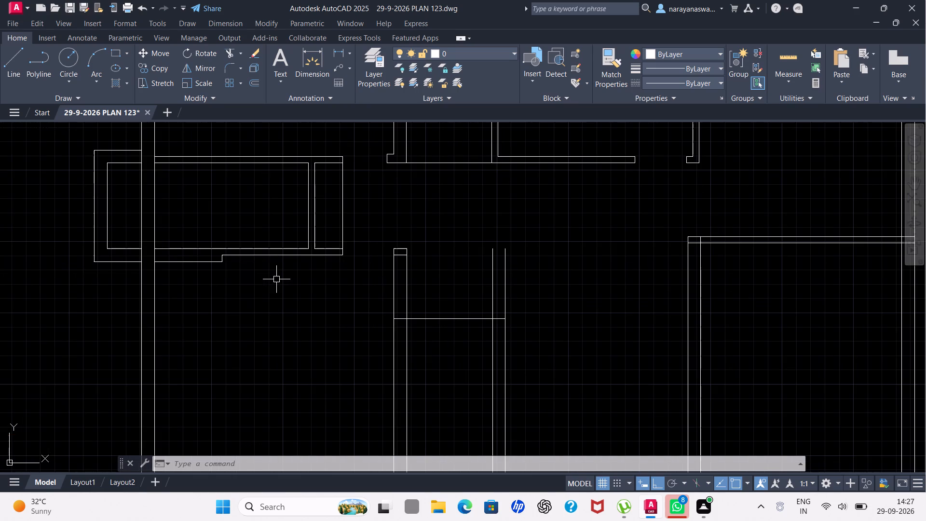
{"action": "scroll", "coordinate": [370, 268], "scroll_direction": "up", "scroll_amount": 1}
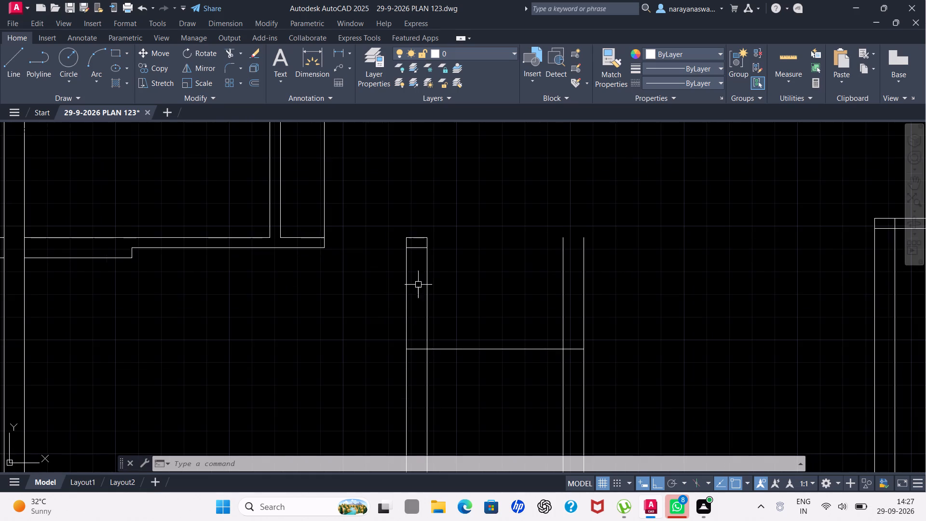
{"action": "scroll", "coordinate": [397, 266], "scroll_direction": "down", "scroll_amount": 3}
{"action": "scroll", "coordinate": [399, 334], "scroll_direction": "up", "scroll_amount": 2}
{"action": "key", "text": "o"}
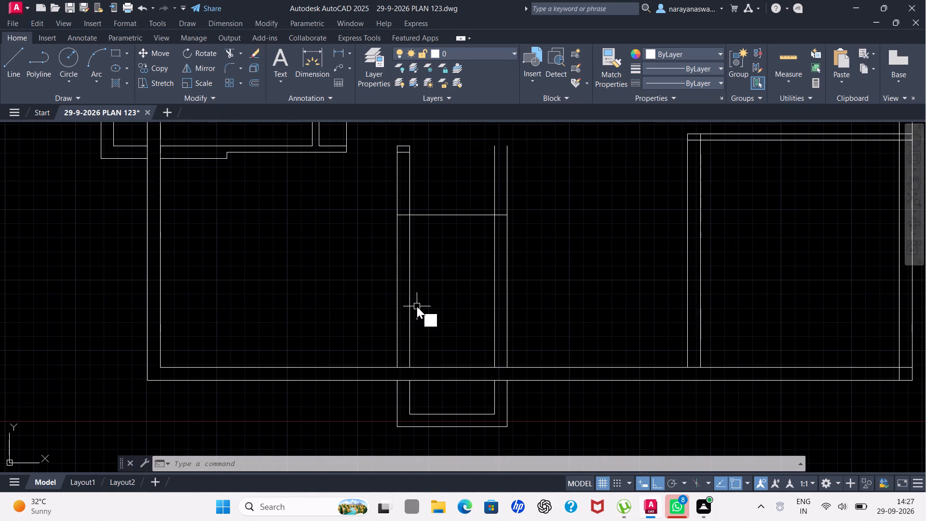
{"action": "key", "text": "f"}
{"action": "left_click", "coordinate": [469, 332]}
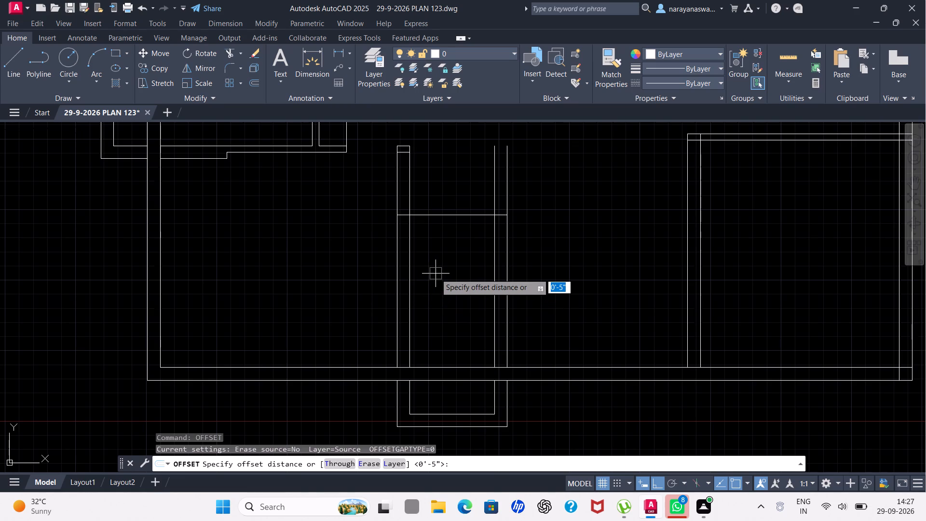
{"action": "type", "text": "4."}
{"action": "key", "text": "5"}
{"action": "key", "text": "shift+quotedbl"}
{"action": "key", "text": "Return"}
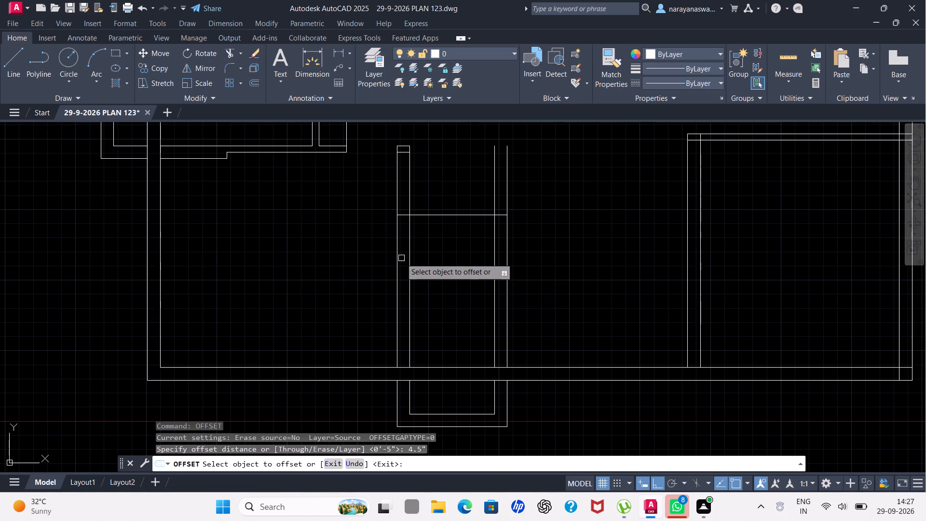
{"action": "left_click", "coordinate": [410, 262]}
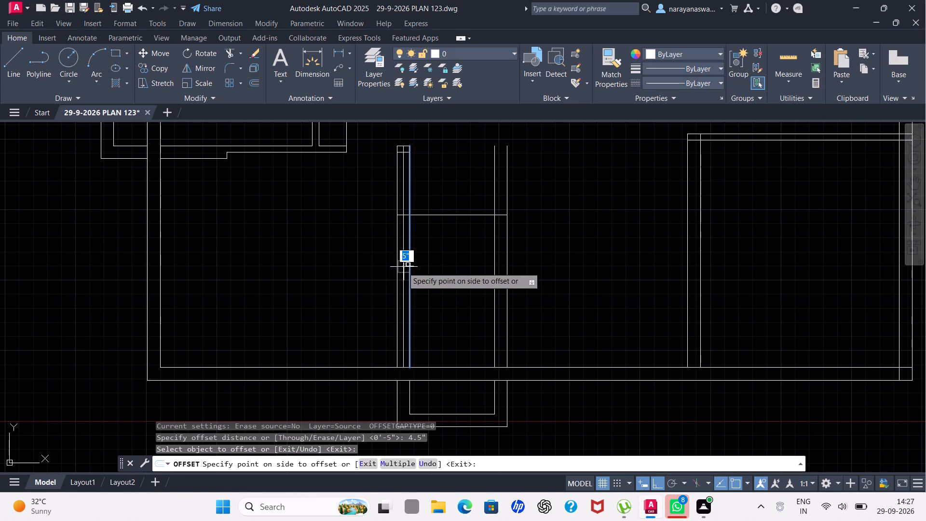
{"action": "left_click", "coordinate": [403, 267]}
{"action": "key", "text": "Escape"}
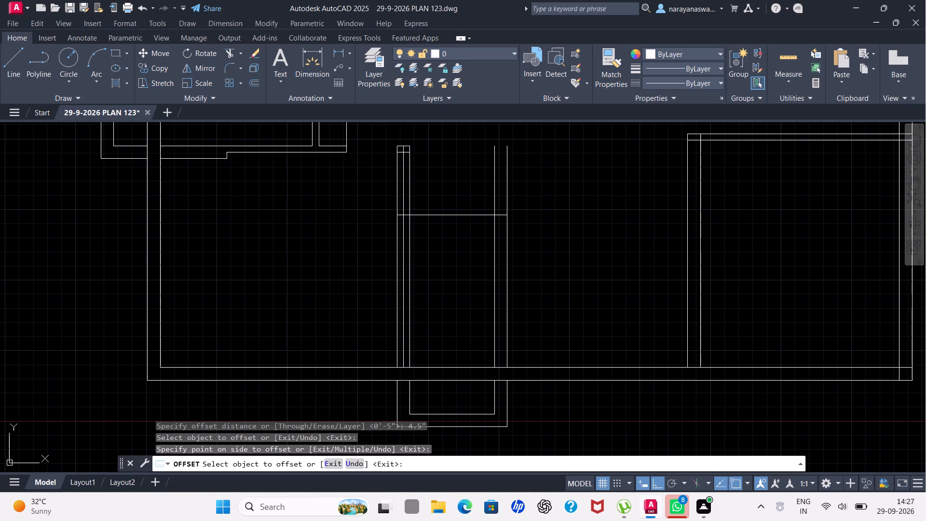
Trim the lower central room's left wall to its thinner right half below the crossline, removing the extra inner line above it.
{"action": "type", "text": "tr"}
{"action": "left_click", "coordinate": [444, 291]}
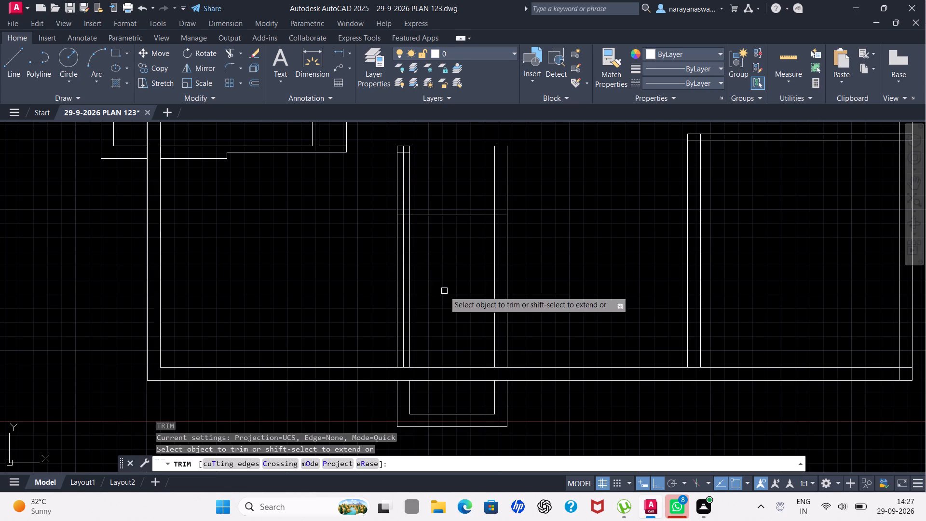
{"action": "left_click", "coordinate": [405, 197]}
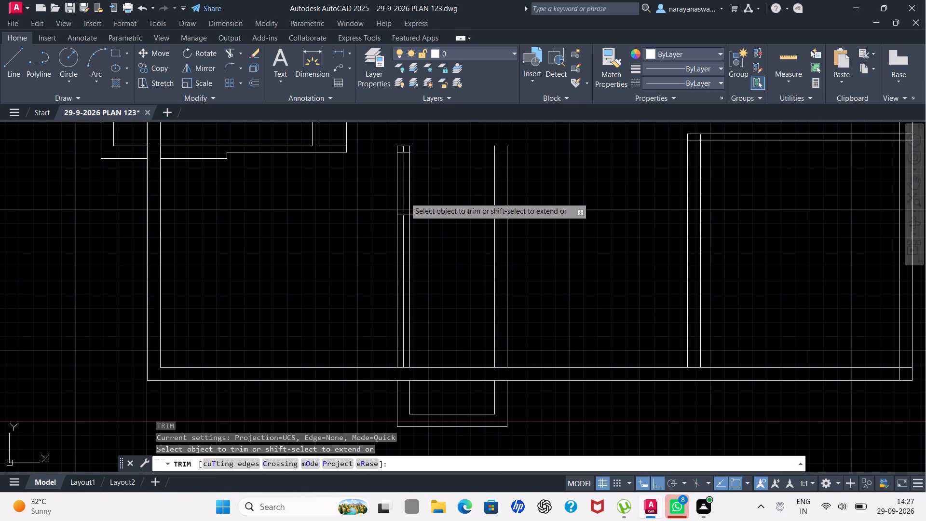
{"action": "left_click", "coordinate": [396, 245]}
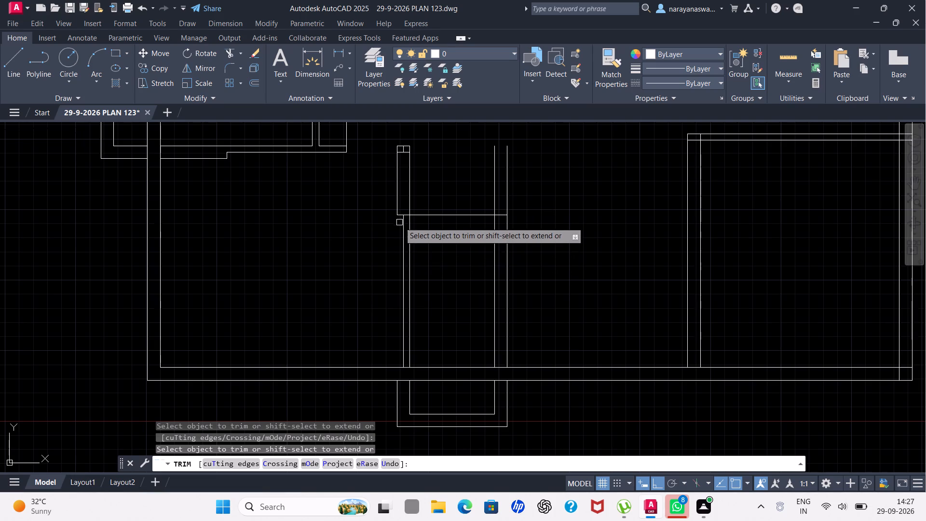
{"action": "scroll", "coordinate": [399, 221], "scroll_direction": "up", "scroll_amount": 3}
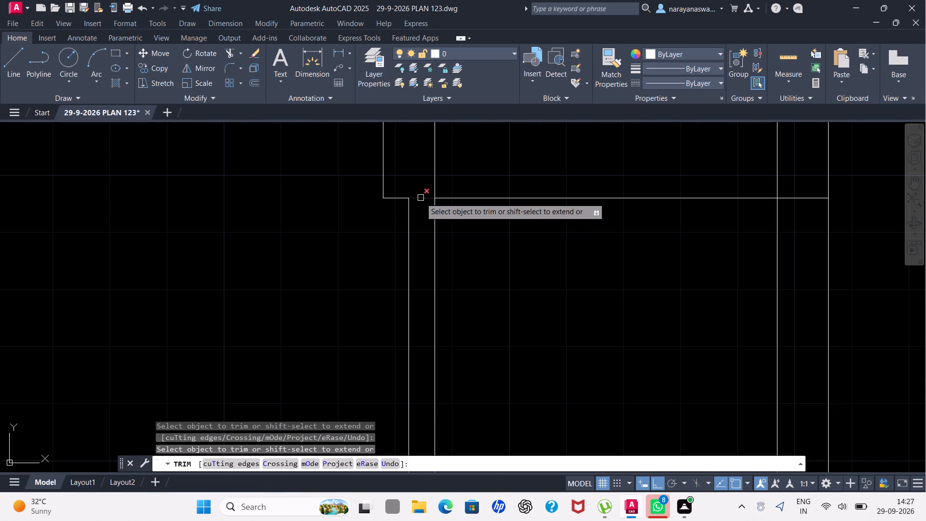
{"action": "left_click", "coordinate": [421, 198]}
{"action": "scroll", "coordinate": [419, 198], "scroll_direction": "down", "scroll_amount": 1}
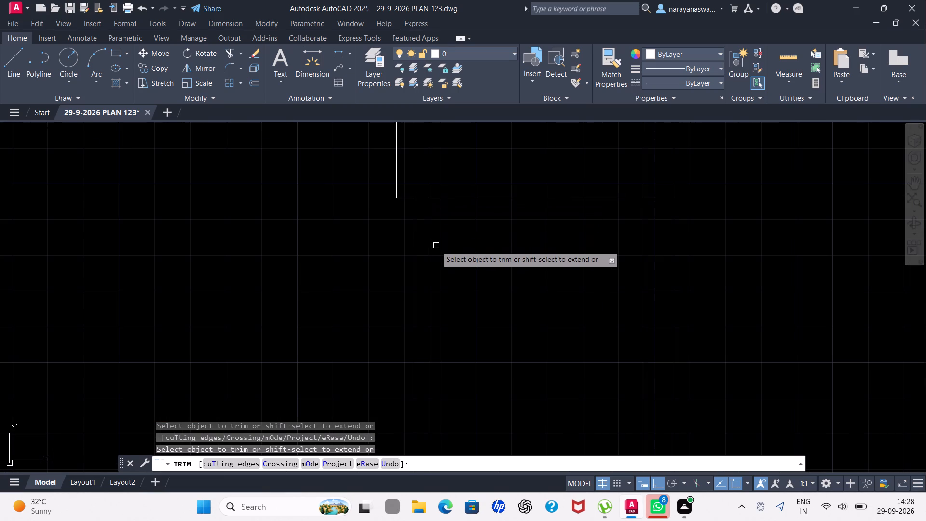
{"action": "scroll", "coordinate": [436, 247], "scroll_direction": "down", "scroll_amount": 2}
{"action": "key", "text": "Escape"}
{"action": "scroll", "coordinate": [442, 273], "scroll_direction": "down", "scroll_amount": 2}
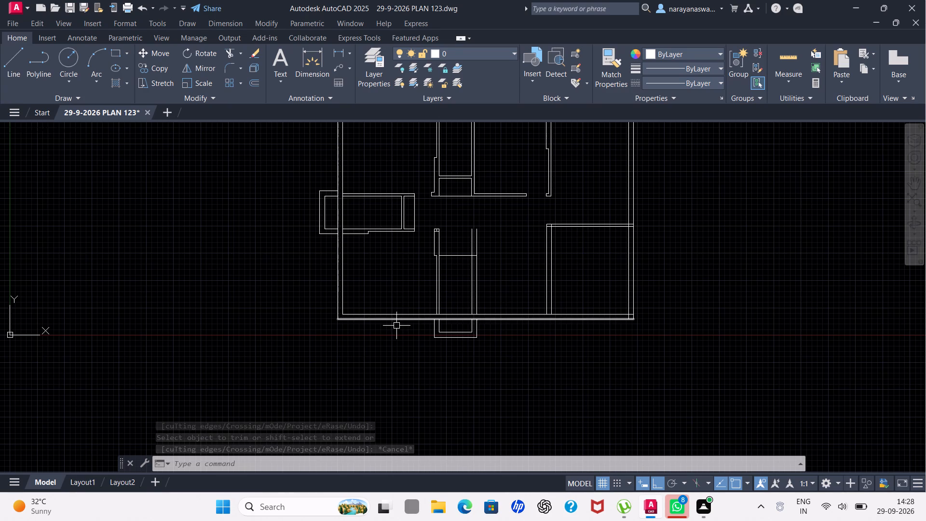
Draw a 5' horizontal line between the lower central room's left and right walls, above the existing crossline.
{"action": "left_click", "coordinate": [6, 65]}
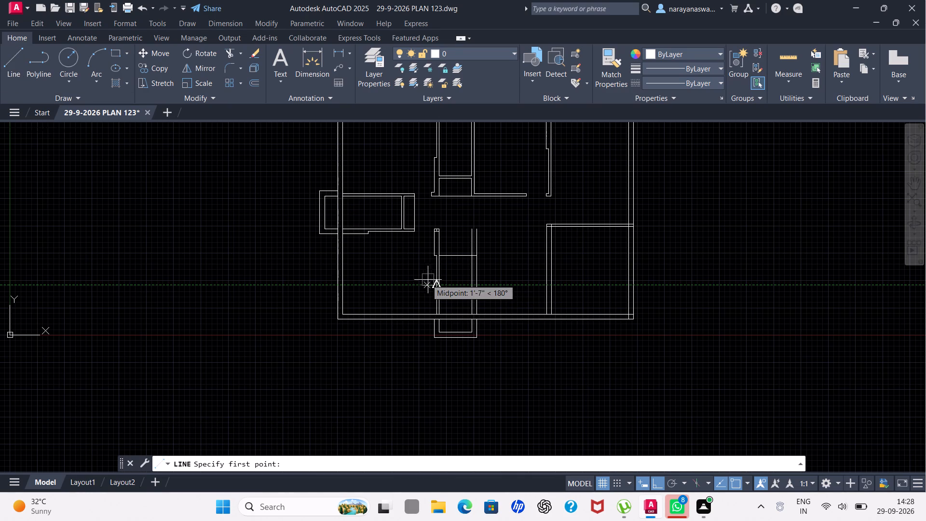
{"action": "scroll", "coordinate": [411, 272], "scroll_direction": "up", "scroll_amount": 3}
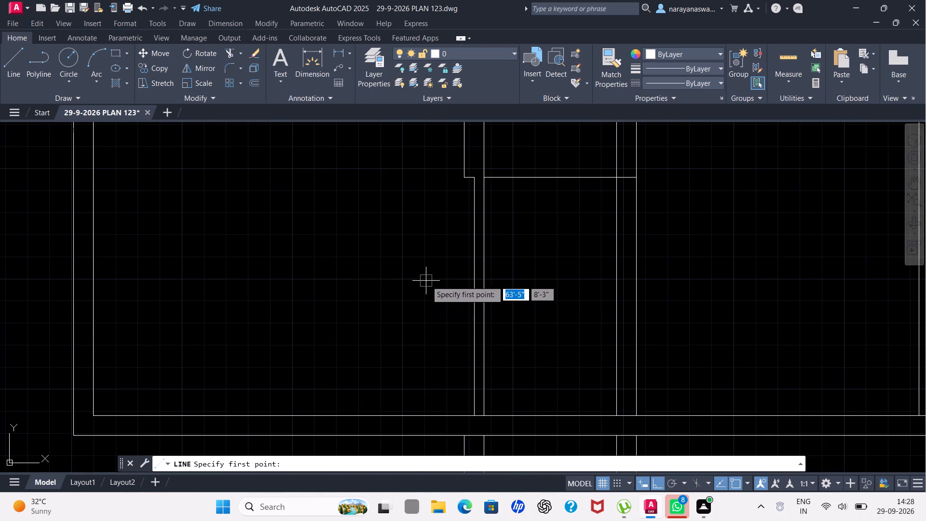
{"action": "scroll", "coordinate": [444, 282], "scroll_direction": "down", "scroll_amount": 1}
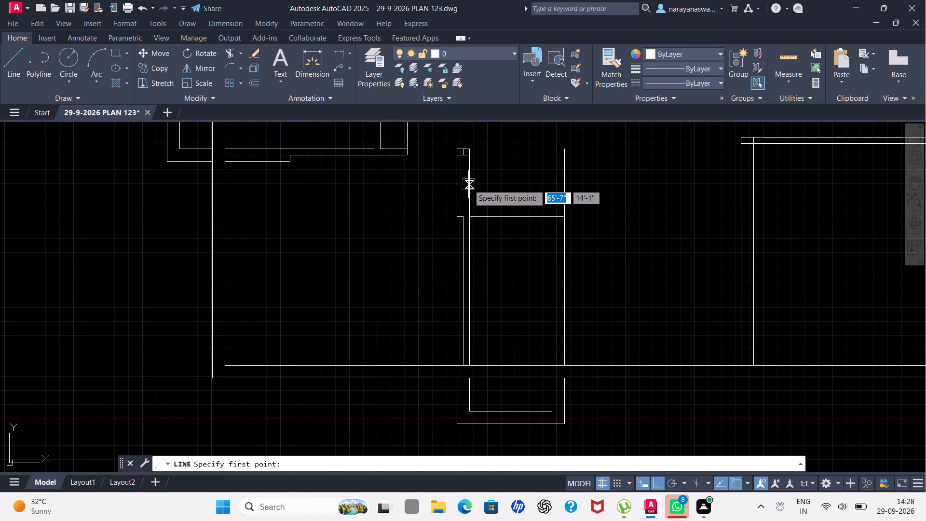
{"action": "left_click_drag", "start_coordinate": [473, 176], "coordinate": [478, 174]}
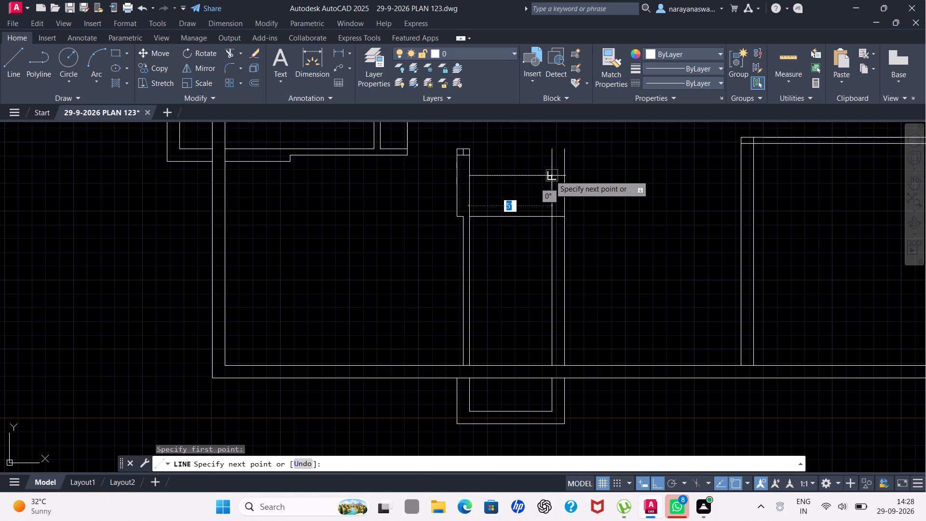
{"action": "left_click", "coordinate": [550, 175]}
{"action": "key", "text": "Escape"}
Trim the short vertical and horizontal lines just below the end cap of the lower central room's left wall.
{"action": "key", "text": "t"}
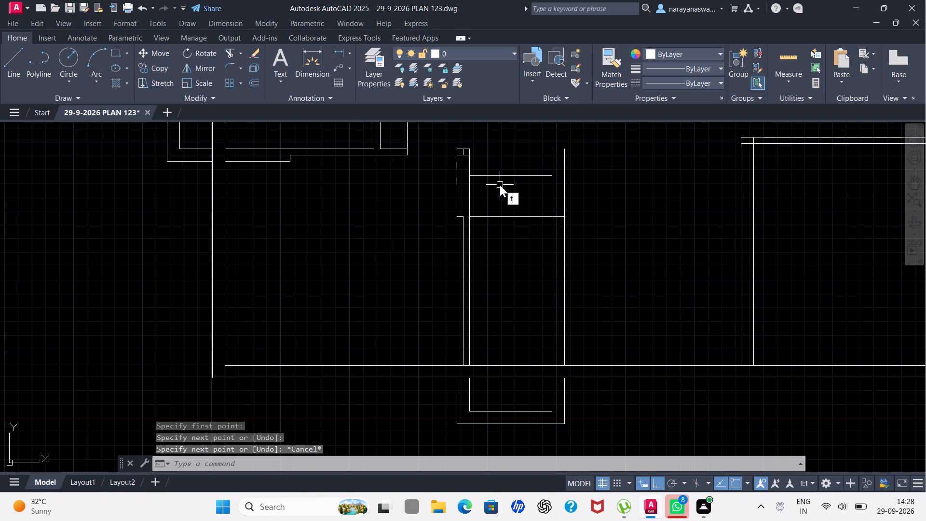
{"action": "key", "text": "r"}
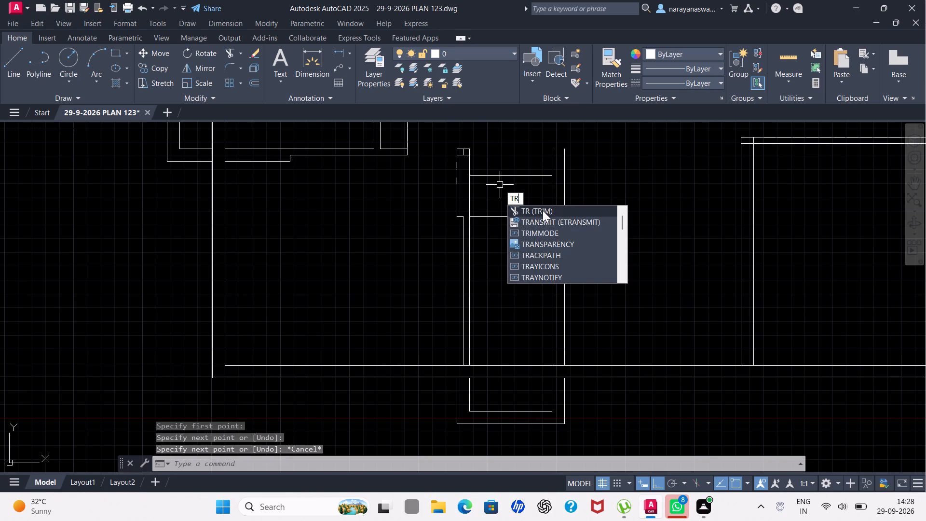
{"action": "left_click", "coordinate": [543, 210]}
{"action": "scroll", "coordinate": [461, 152], "scroll_direction": "up", "scroll_amount": 2}
{"action": "left_click", "coordinate": [463, 151]}
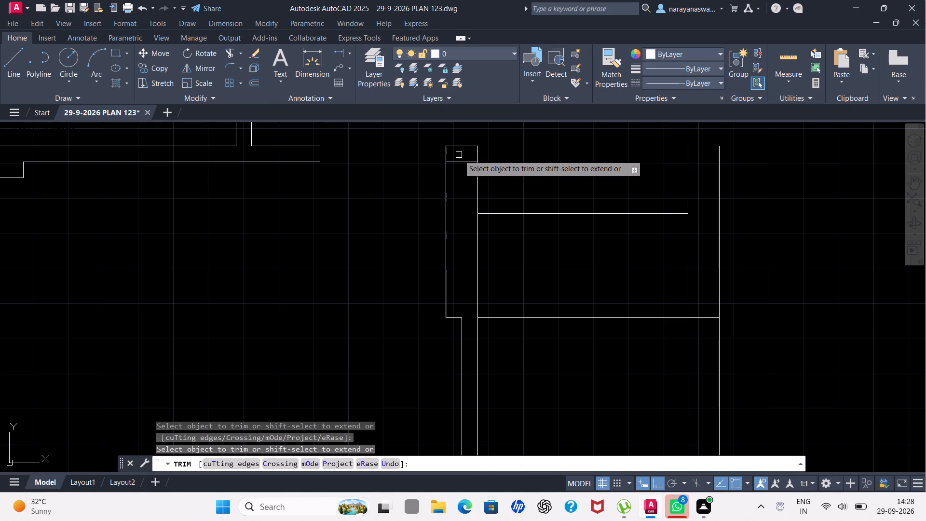
{"action": "left_click_drag", "start_coordinate": [459, 155], "coordinate": [455, 194]}
{"action": "key", "text": "Escape"}
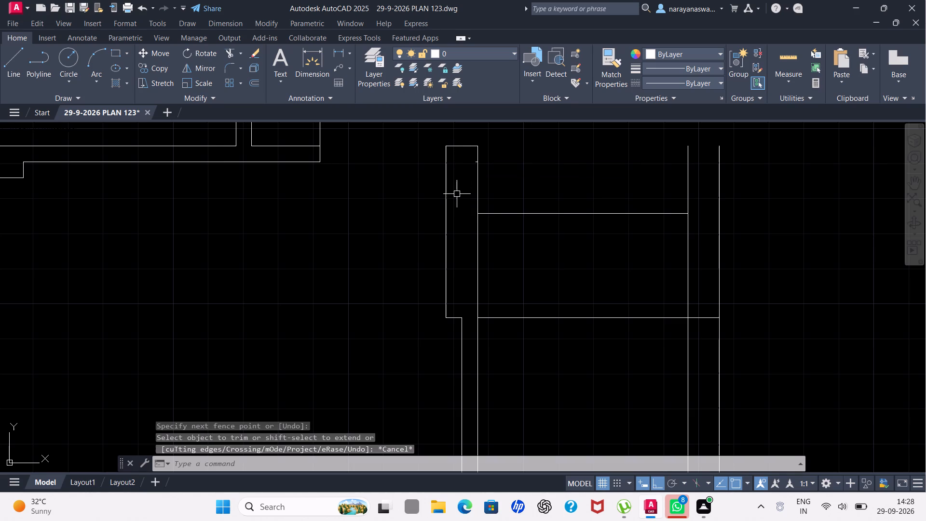
{"action": "scroll", "coordinate": [541, 182], "scroll_direction": "down", "scroll_amount": 1}
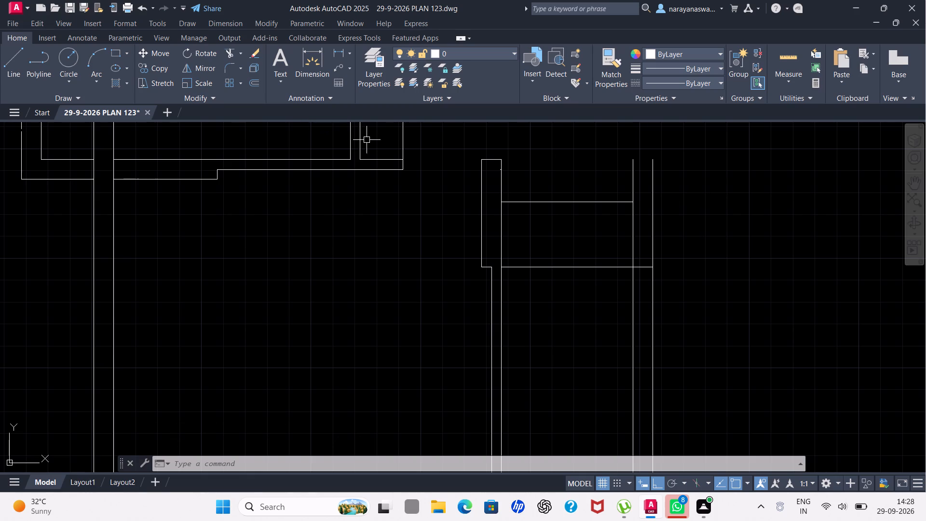
Trim both faces of the lower central room's right wall where they extend above the two horizontal crosslines.
{"action": "type", "text": "tr"}
{"action": "left_click_drag", "start_coordinate": [411, 166], "coordinate": [422, 168]}
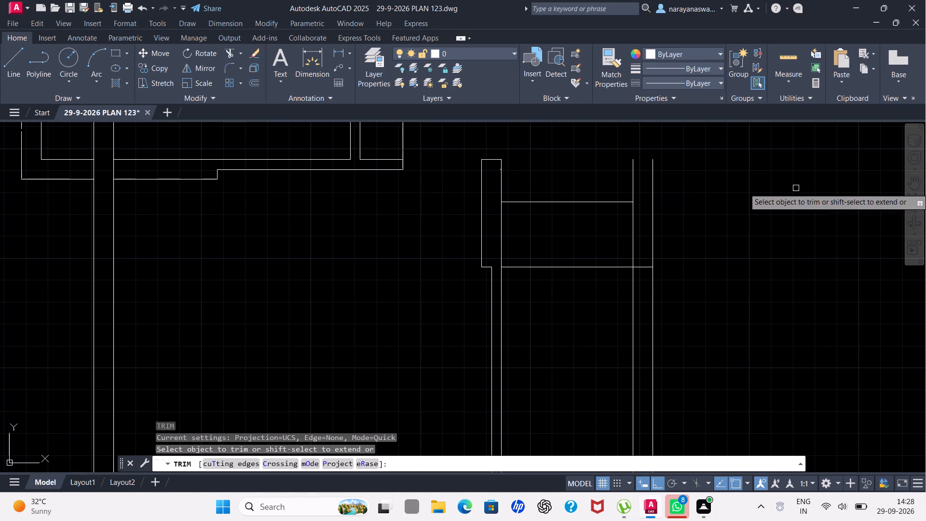
{"action": "left_click_drag", "start_coordinate": [769, 178], "coordinate": [612, 176]}
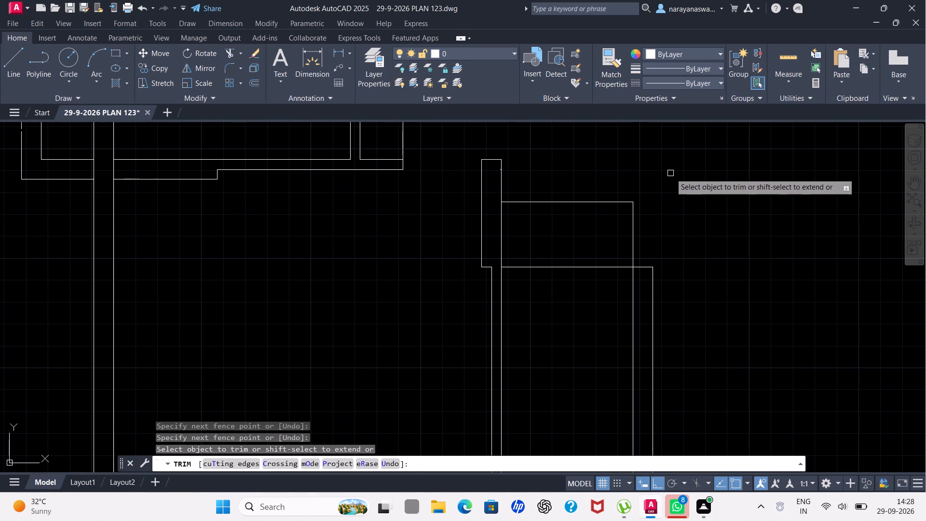
{"action": "key", "text": "Escape"}
{"action": "scroll", "coordinate": [667, 246], "scroll_direction": "down", "scroll_amount": 2}
{"action": "scroll", "coordinate": [715, 264], "scroll_direction": "down", "scroll_amount": 2}
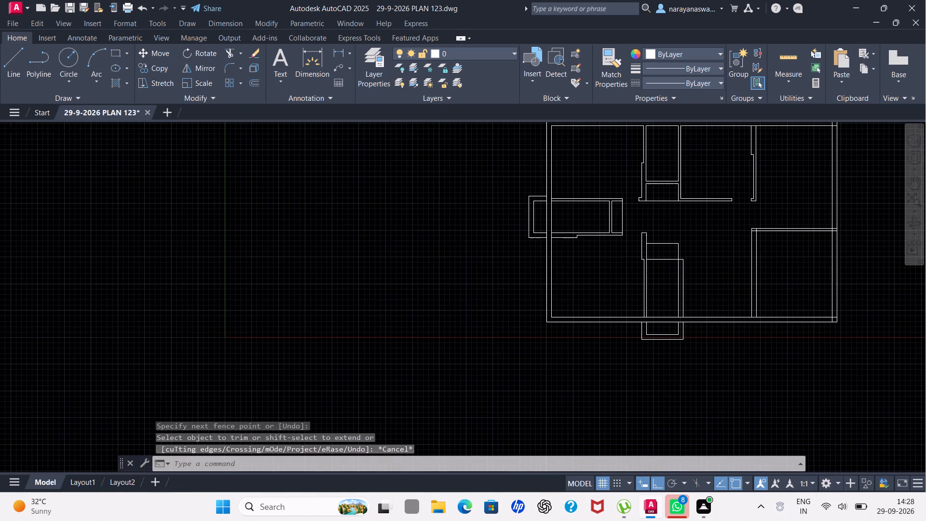
Draw a short horizontal line across the thinned lower part of the central room's left wall, between its two faces.
{"action": "scroll", "coordinate": [720, 269], "scroll_direction": "up", "scroll_amount": 2}
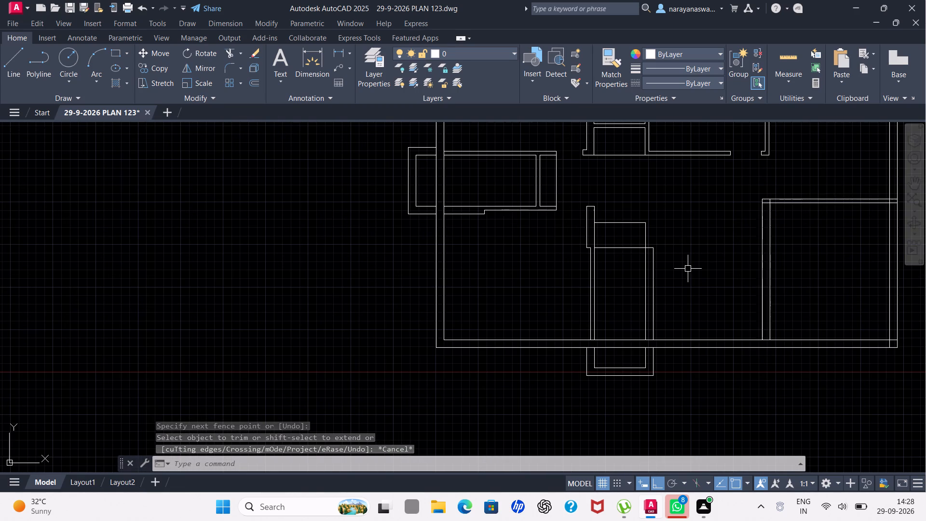
{"action": "scroll", "coordinate": [688, 269], "scroll_direction": "down", "scroll_amount": 1}
{"action": "scroll", "coordinate": [721, 300], "scroll_direction": "up", "scroll_amount": 1}
{"action": "scroll", "coordinate": [674, 287], "scroll_direction": "up", "scroll_amount": 2}
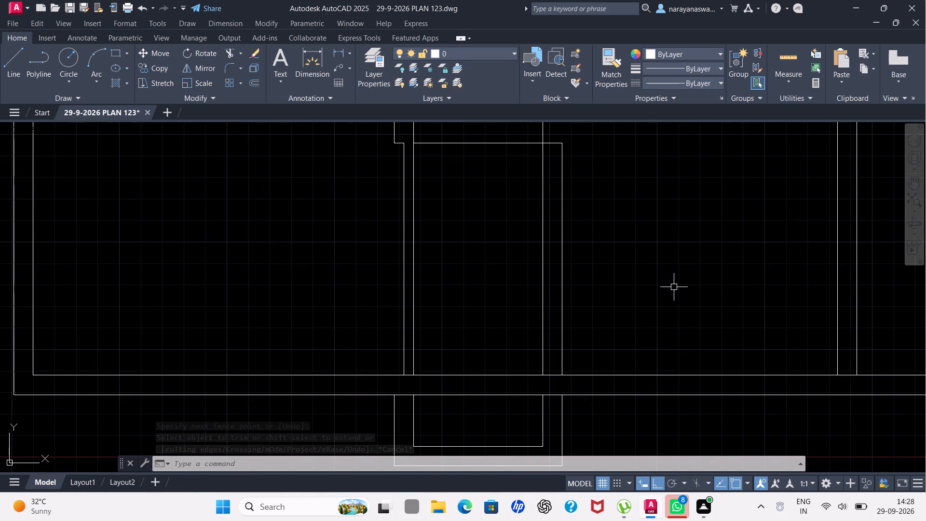
{"action": "left_click", "coordinate": [15, 65]}
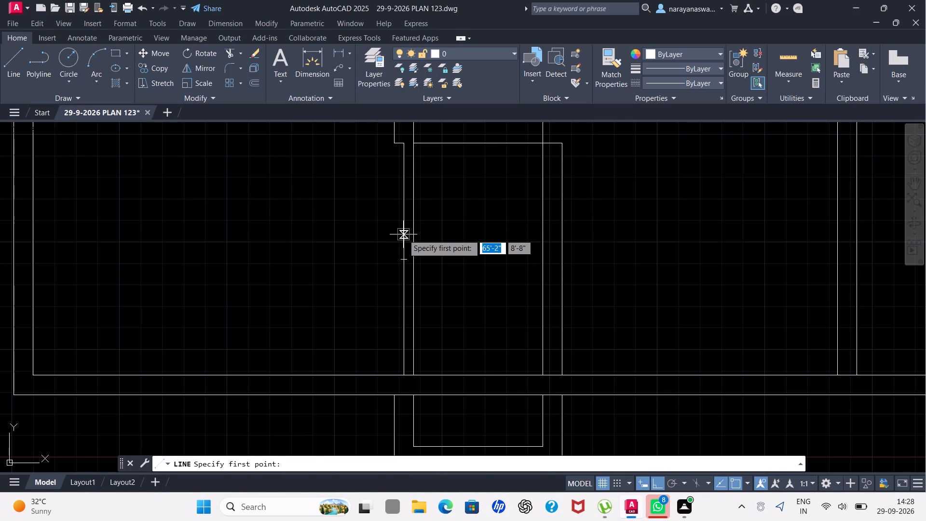
{"action": "left_click", "coordinate": [403, 234]}
{"action": "left_click", "coordinate": [414, 234]}
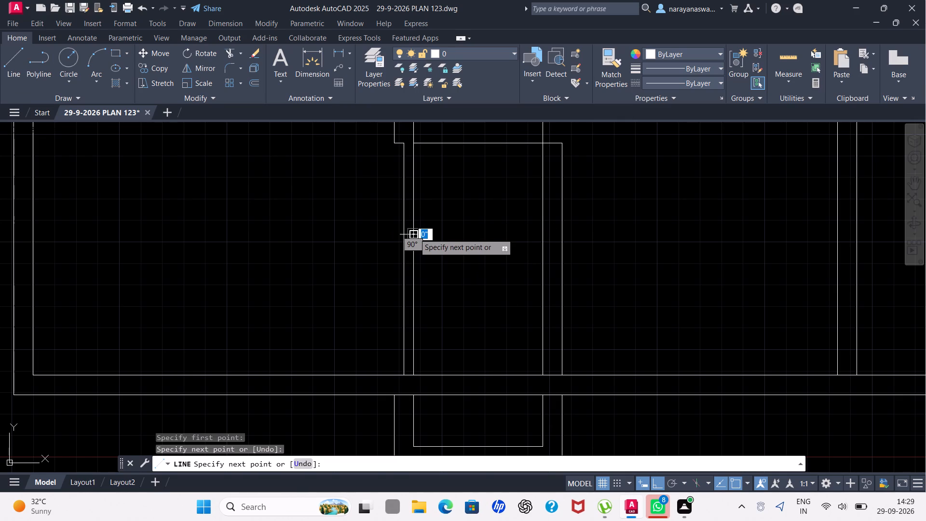
{"action": "key", "text": "Escape"}
{"action": "scroll", "coordinate": [410, 244], "scroll_direction": "up", "scroll_amount": 2}
{"action": "scroll", "coordinate": [362, 222], "scroll_direction": "down", "scroll_amount": 1}
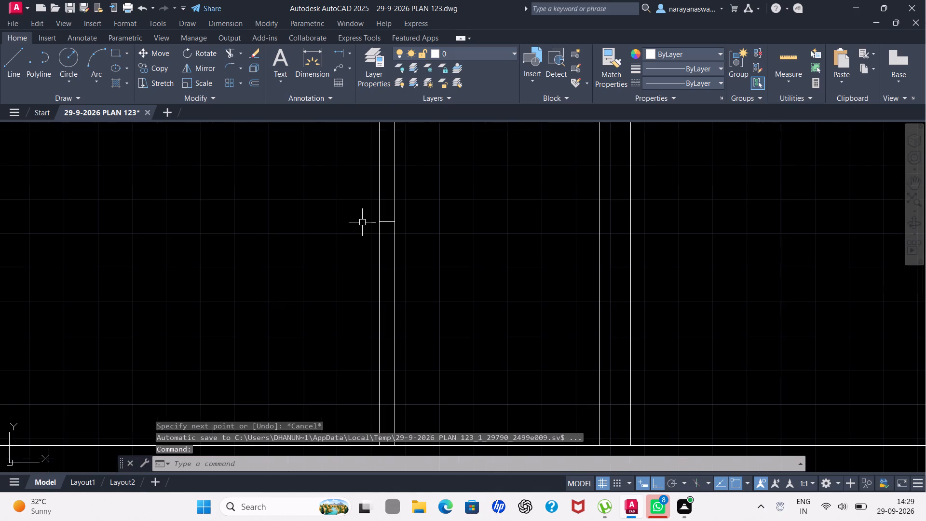
{"action": "scroll", "coordinate": [352, 255], "scroll_direction": "down", "scroll_amount": 1}
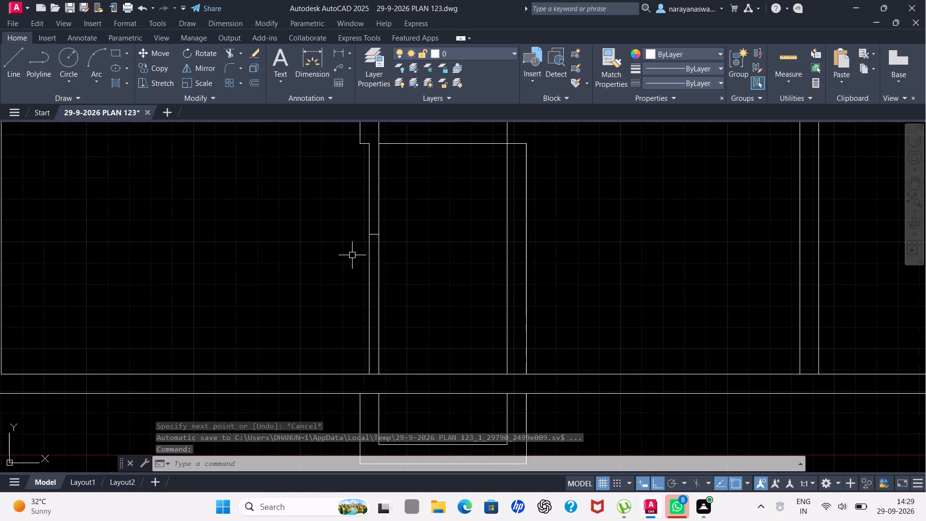
{"action": "scroll", "coordinate": [352, 255], "scroll_direction": "down", "scroll_amount": 1}
{"action": "scroll", "coordinate": [365, 264], "scroll_direction": "up", "scroll_amount": 2}
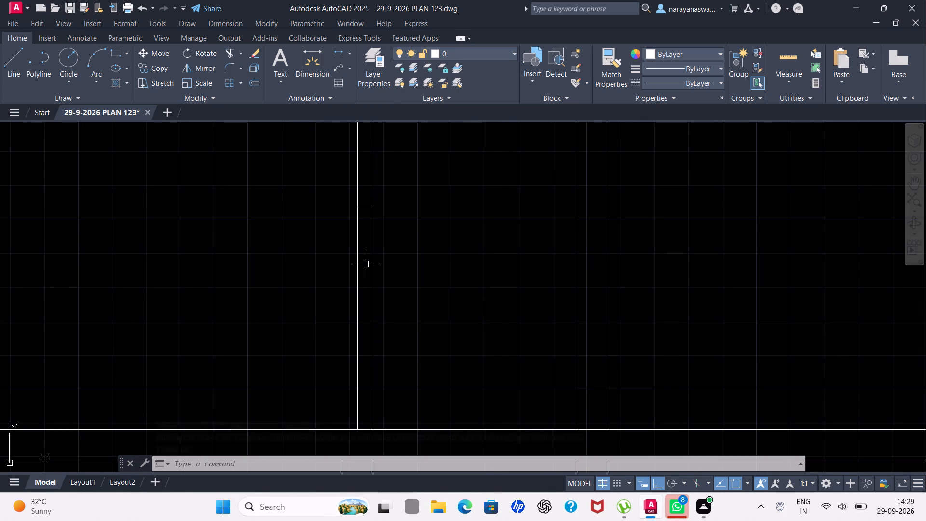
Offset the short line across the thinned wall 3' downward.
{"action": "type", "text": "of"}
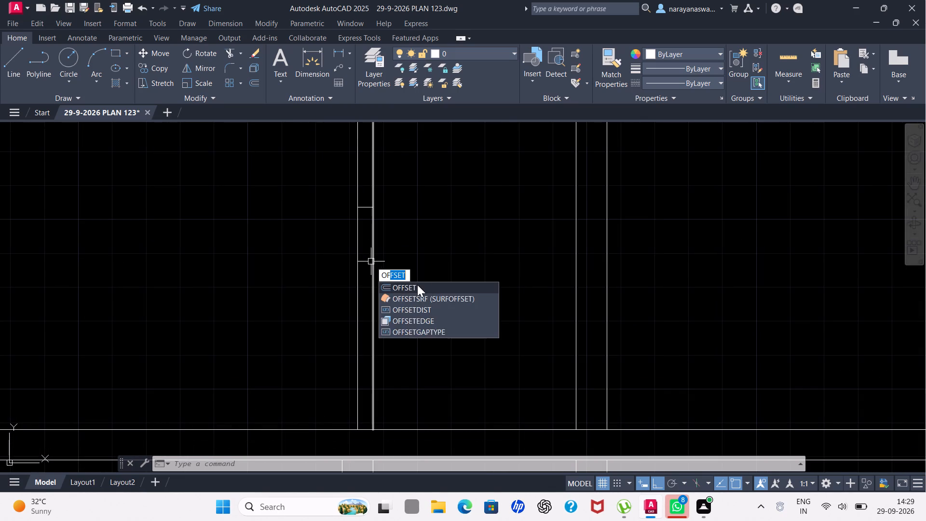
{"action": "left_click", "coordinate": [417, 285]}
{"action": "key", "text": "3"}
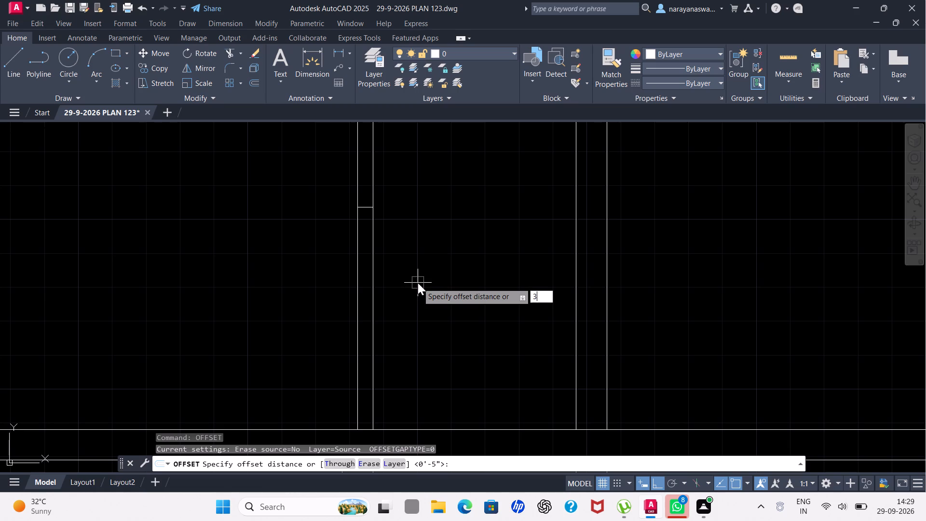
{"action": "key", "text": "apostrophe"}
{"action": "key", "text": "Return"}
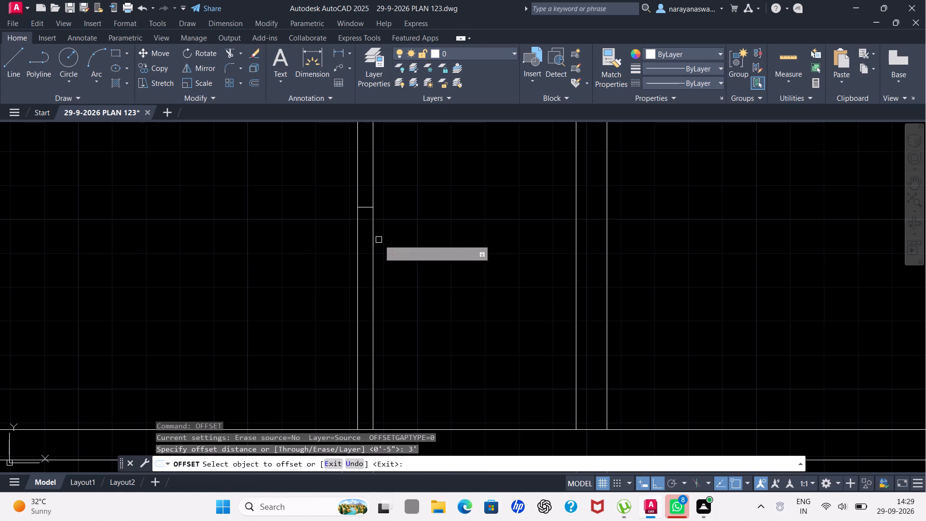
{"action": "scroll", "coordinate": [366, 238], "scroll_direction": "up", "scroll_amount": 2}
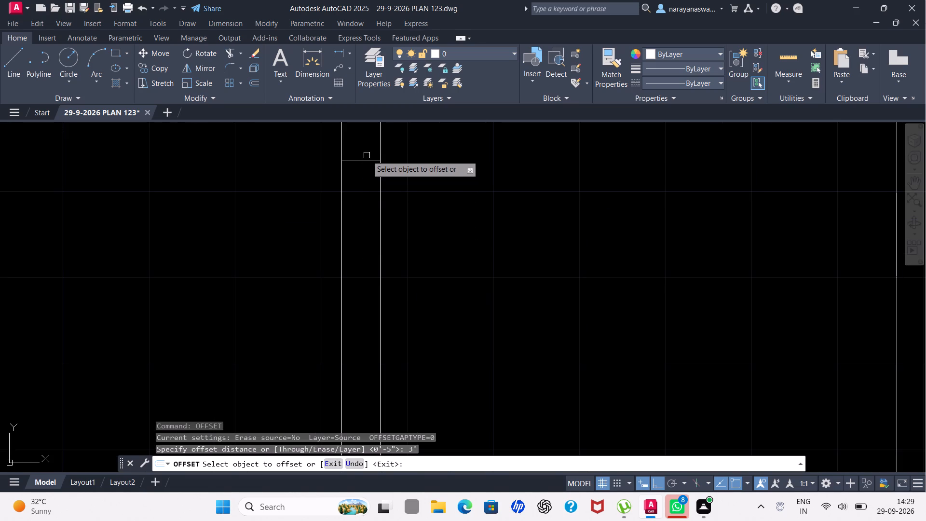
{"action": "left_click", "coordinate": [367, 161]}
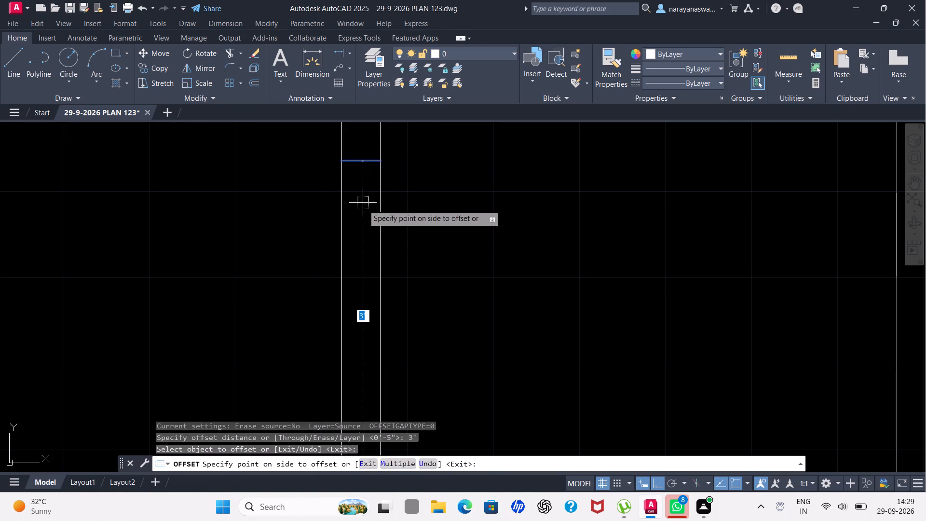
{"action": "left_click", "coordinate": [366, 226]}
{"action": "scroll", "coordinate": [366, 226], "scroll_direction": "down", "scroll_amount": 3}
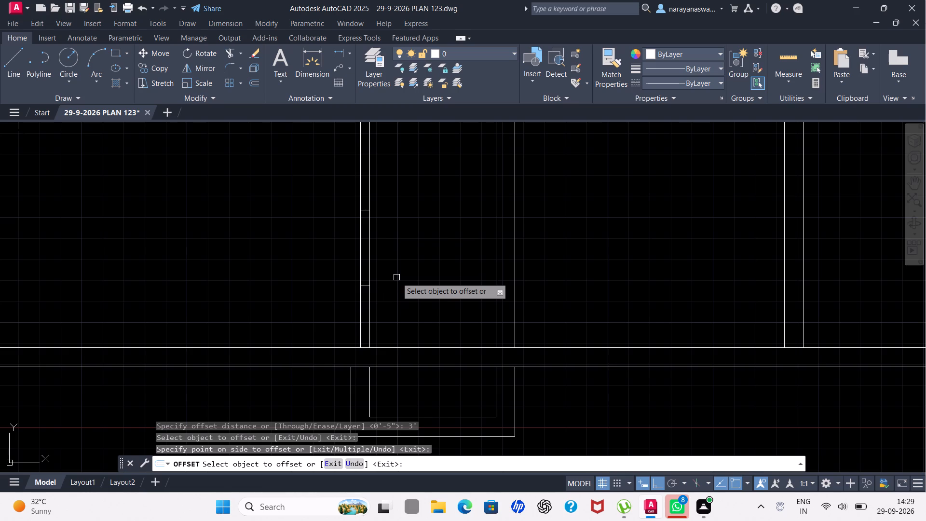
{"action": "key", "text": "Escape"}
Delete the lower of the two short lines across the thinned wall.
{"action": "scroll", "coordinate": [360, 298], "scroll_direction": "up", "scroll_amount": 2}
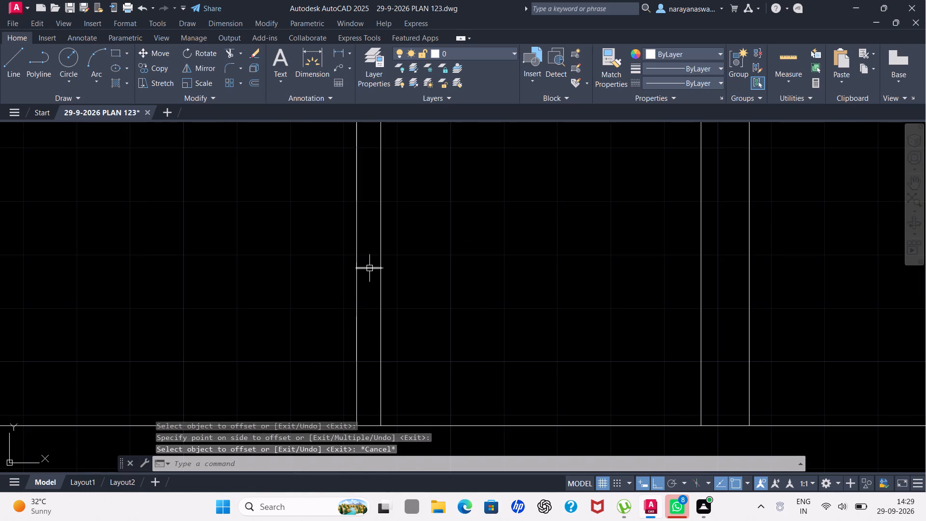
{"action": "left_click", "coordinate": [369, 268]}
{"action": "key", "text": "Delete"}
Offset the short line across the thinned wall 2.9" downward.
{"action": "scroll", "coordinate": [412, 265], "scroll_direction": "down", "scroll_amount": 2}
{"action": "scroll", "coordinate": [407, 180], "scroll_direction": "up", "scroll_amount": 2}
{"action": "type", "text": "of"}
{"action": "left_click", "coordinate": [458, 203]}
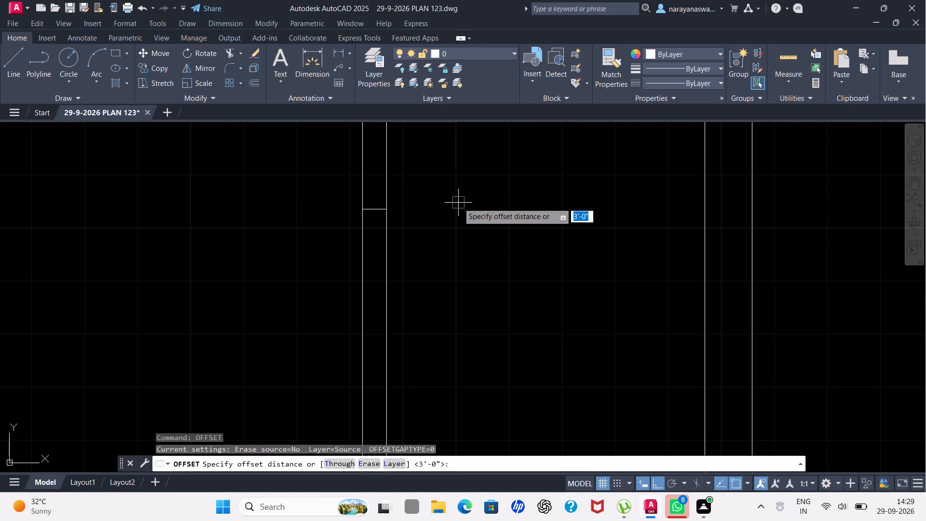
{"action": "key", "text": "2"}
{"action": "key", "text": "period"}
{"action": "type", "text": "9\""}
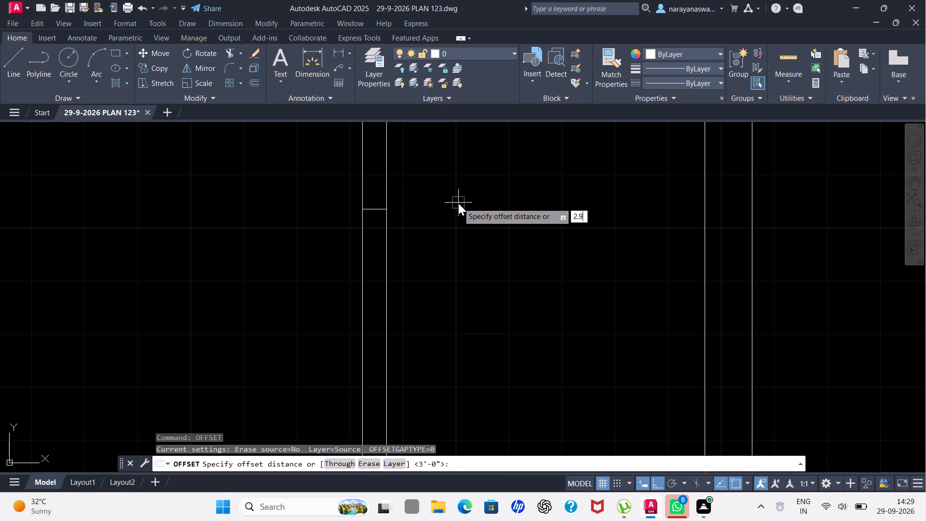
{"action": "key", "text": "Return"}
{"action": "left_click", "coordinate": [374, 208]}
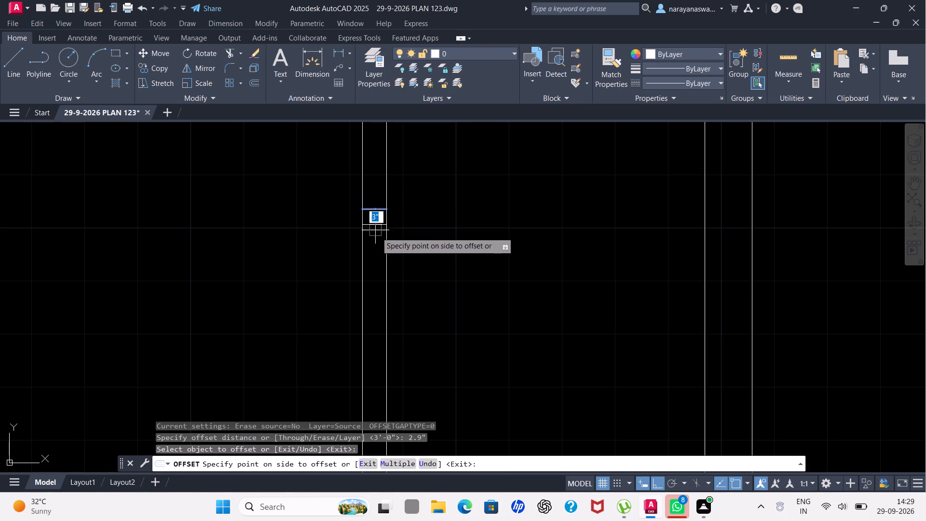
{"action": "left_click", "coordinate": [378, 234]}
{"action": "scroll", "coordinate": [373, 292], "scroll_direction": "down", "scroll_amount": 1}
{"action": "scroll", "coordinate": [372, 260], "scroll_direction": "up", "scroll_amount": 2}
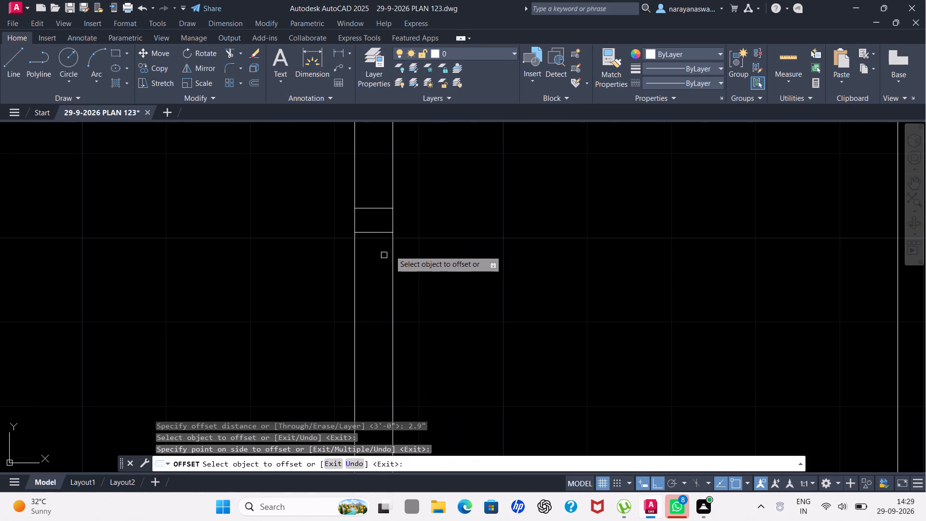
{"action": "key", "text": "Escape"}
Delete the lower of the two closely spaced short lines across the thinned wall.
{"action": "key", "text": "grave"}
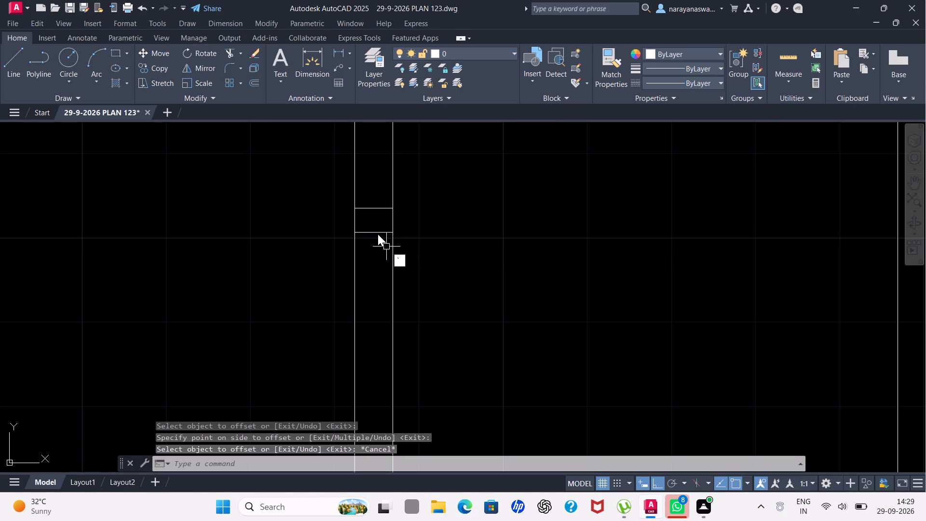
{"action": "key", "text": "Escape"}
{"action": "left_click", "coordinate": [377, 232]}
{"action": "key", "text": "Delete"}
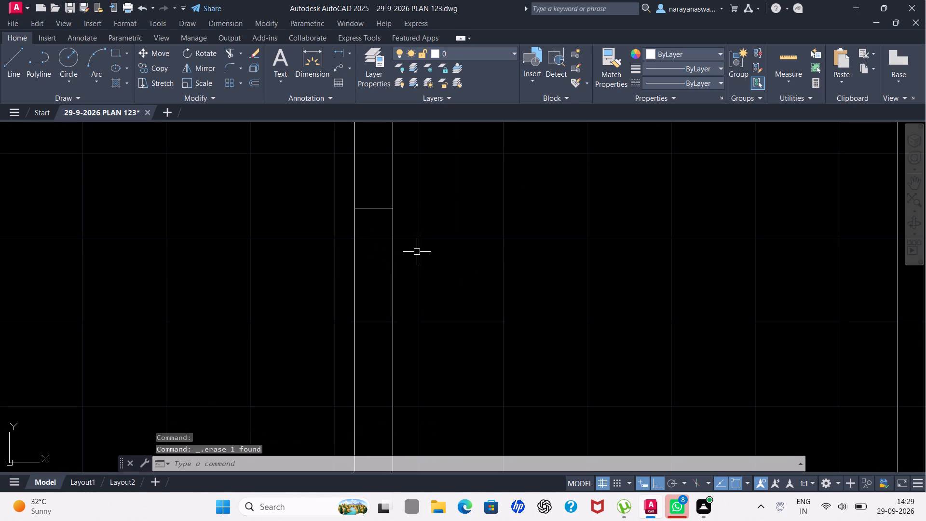
Offset the short line across the lower central room's thinned left wall 2'5" downward.
{"action": "scroll", "coordinate": [417, 252], "scroll_direction": "down", "scroll_amount": 5}
{"action": "scroll", "coordinate": [395, 230], "scroll_direction": "up", "scroll_amount": 2}
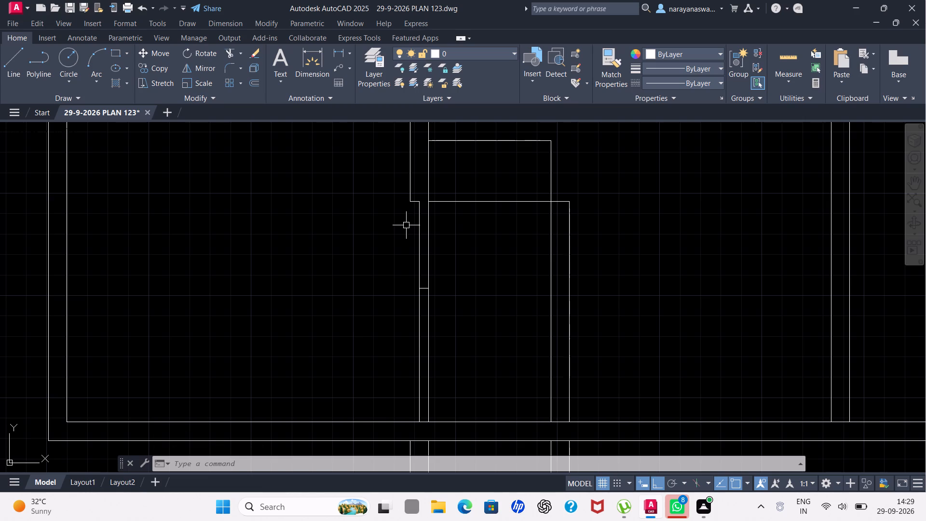
{"action": "scroll", "coordinate": [429, 331], "scroll_direction": "up", "scroll_amount": 1}
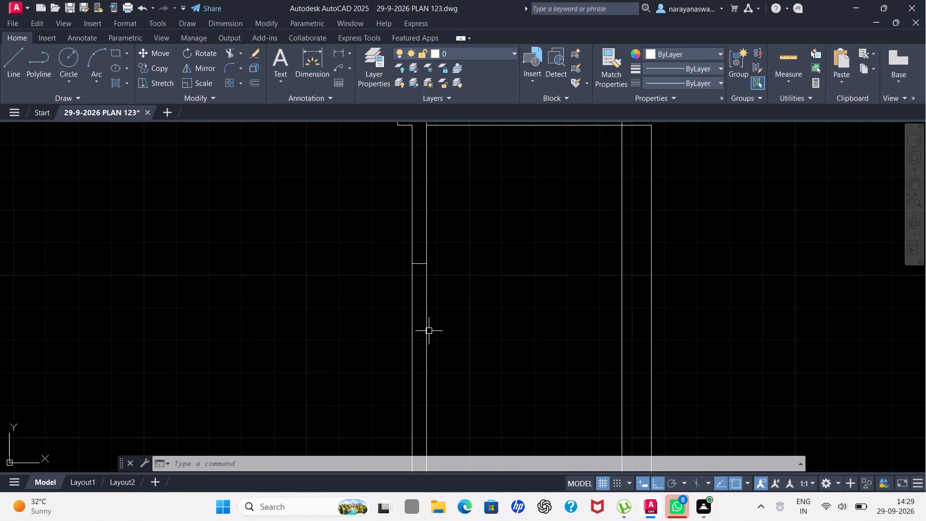
{"action": "key", "text": "o"}
{"action": "key", "text": "f"}
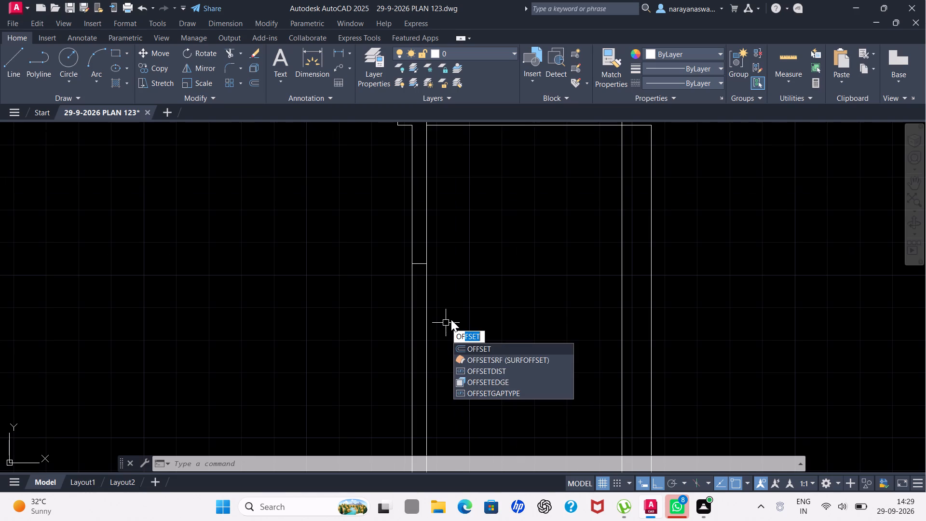
{"action": "left_click", "coordinate": [486, 346]}
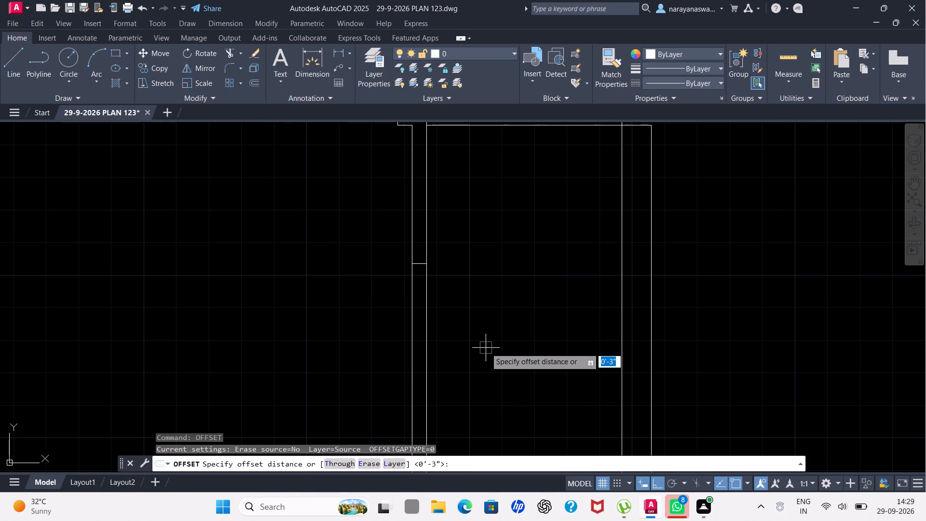
{"action": "key", "text": "2"}
{"action": "key", "text": "apostrophe"}
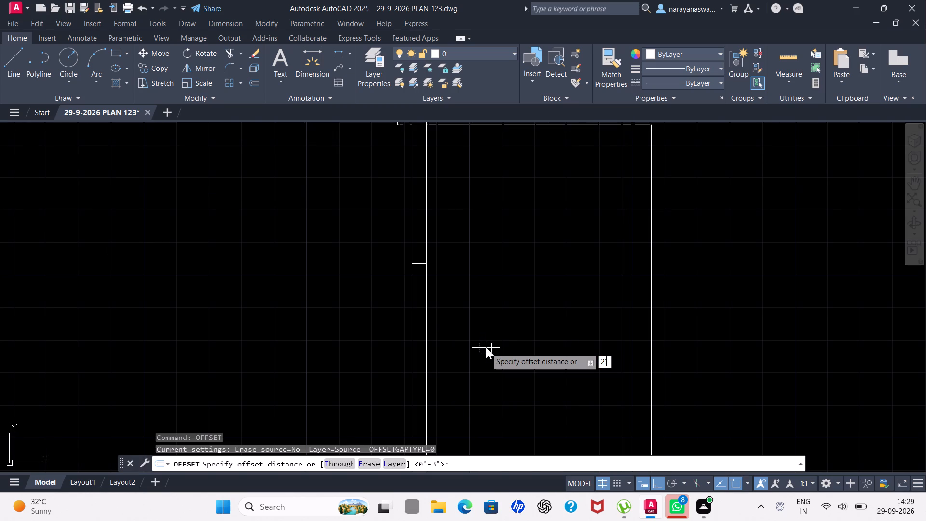
{"action": "key", "text": "9"}
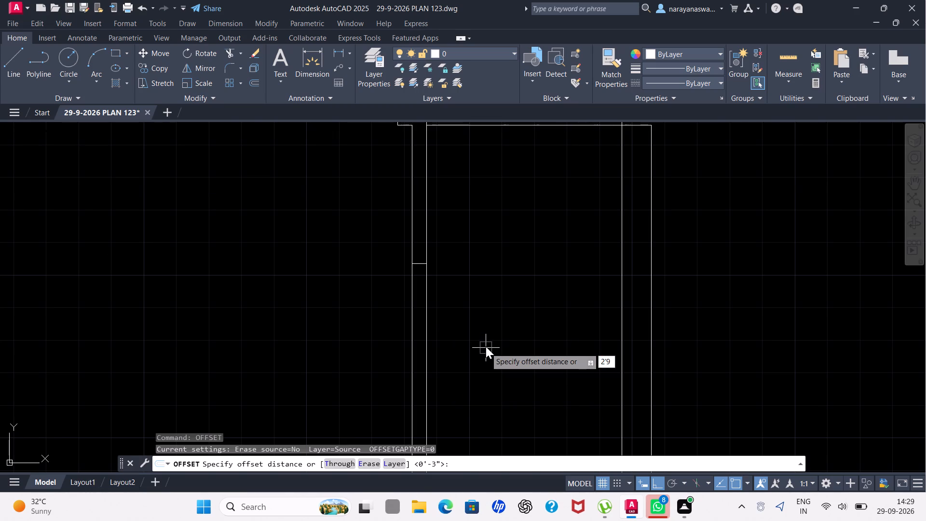
{"action": "key", "text": "BackSpace"}
{"action": "key", "text": "5"}
{"action": "key", "text": "shift+quotedbl"}
{"action": "key", "text": "Return"}
{"action": "scroll", "coordinate": [412, 294], "scroll_direction": "up", "scroll_amount": 1}
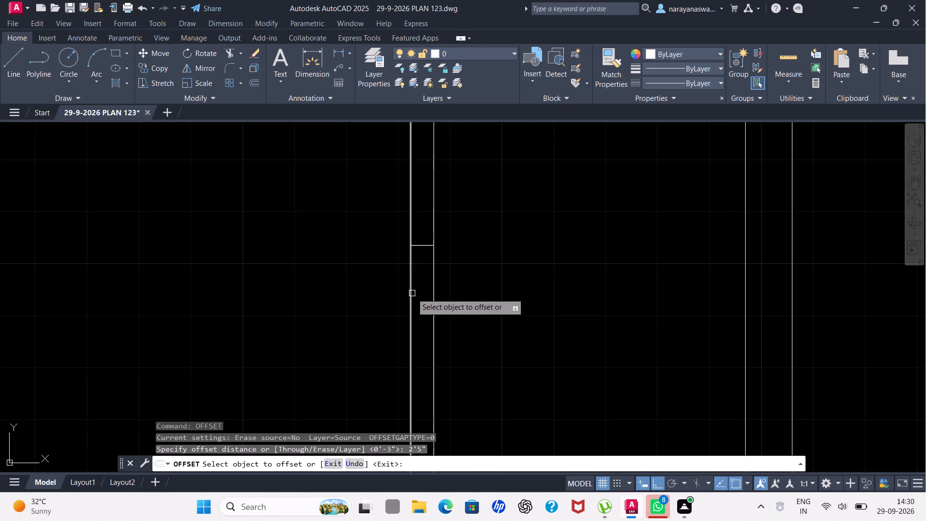
{"action": "left_click", "coordinate": [425, 247]}
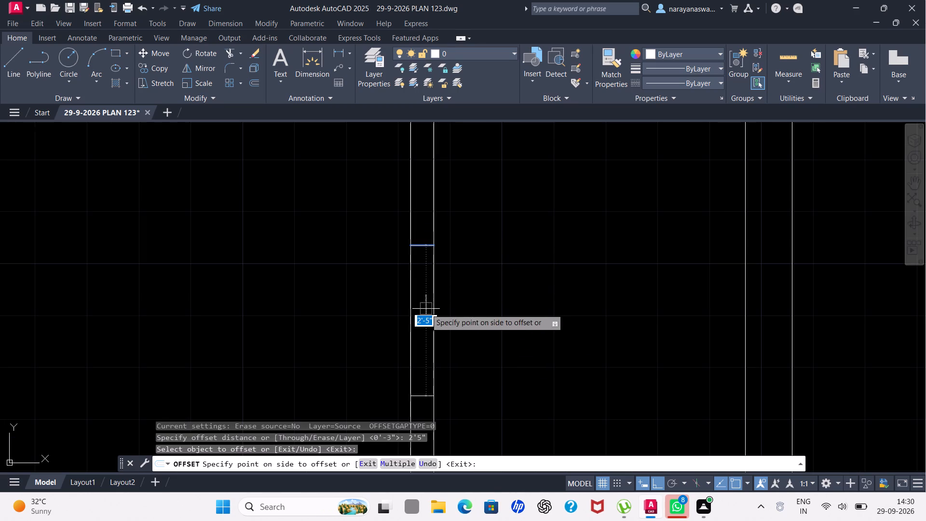
{"action": "left_click", "coordinate": [426, 309]}
{"action": "scroll", "coordinate": [426, 309], "scroll_direction": "down", "scroll_amount": 2}
{"action": "key", "text": "Escape"}
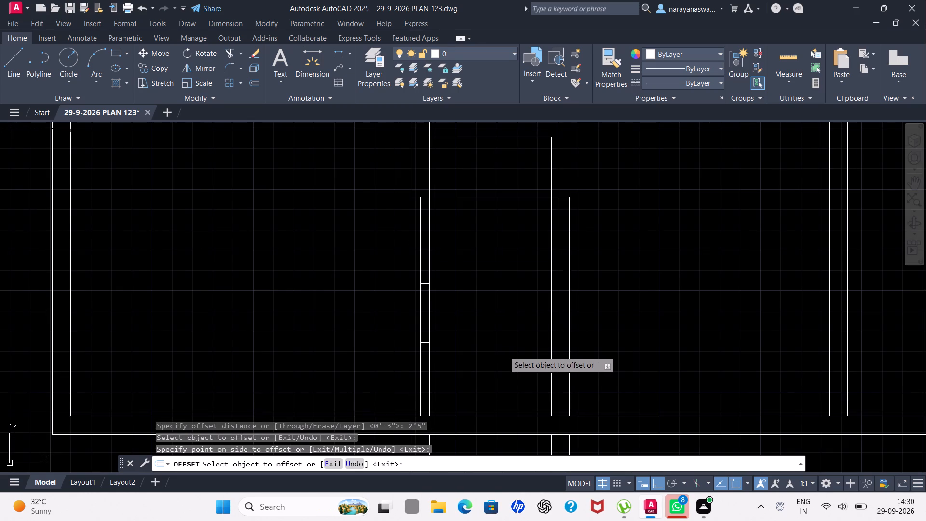
Trim both faces of the thinned left wall between the two short crosslines to form the door opening.
{"action": "type", "text": "tf"}
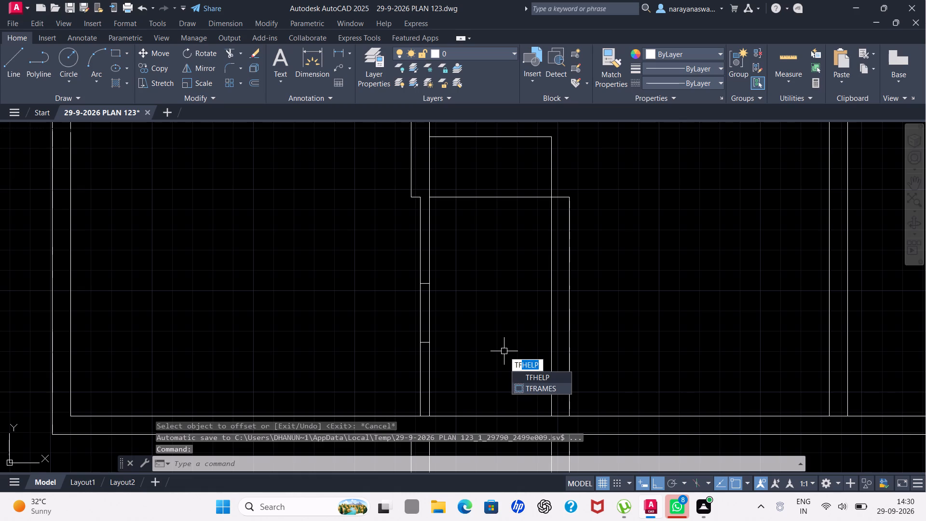
{"action": "key", "text": "BackSpace"}
{"action": "key", "text": "BackSpace"}
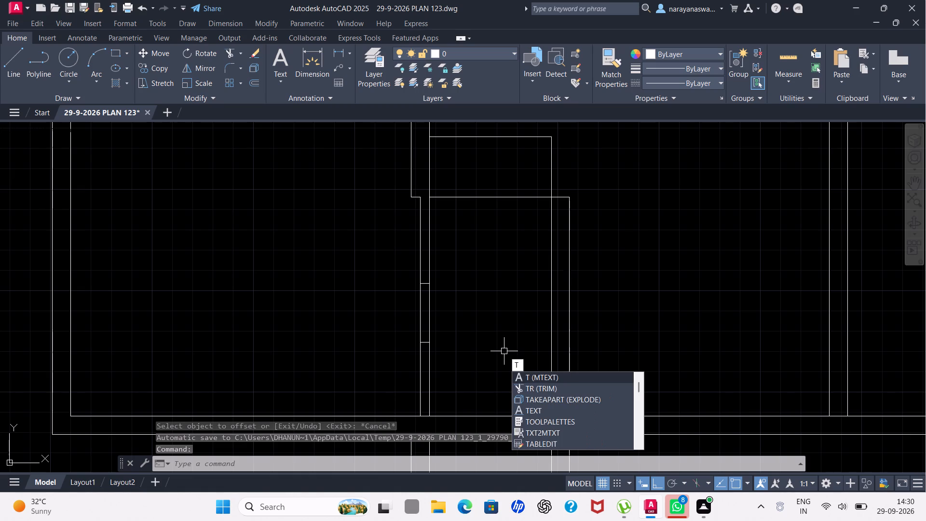
{"action": "key", "text": "r"}
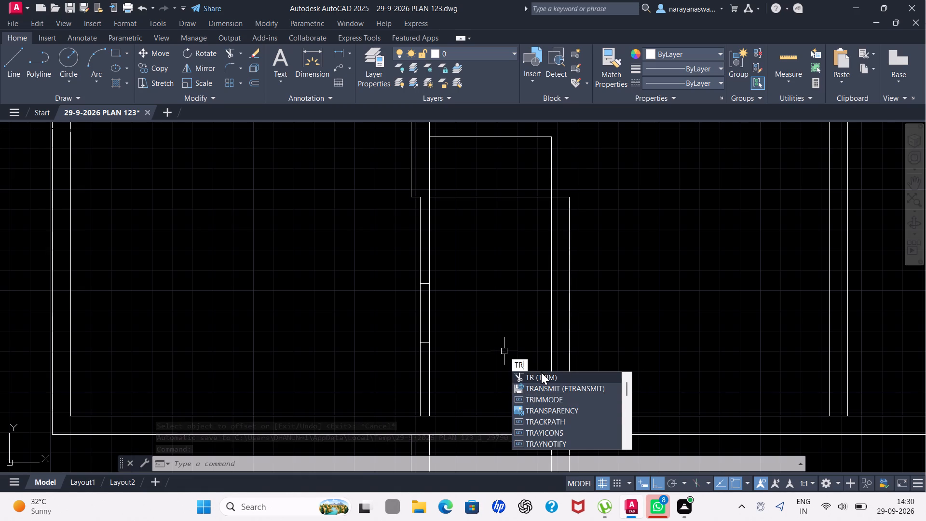
{"action": "left_click", "coordinate": [542, 374]}
{"action": "left_click_drag", "start_coordinate": [485, 329], "coordinate": [354, 326]}
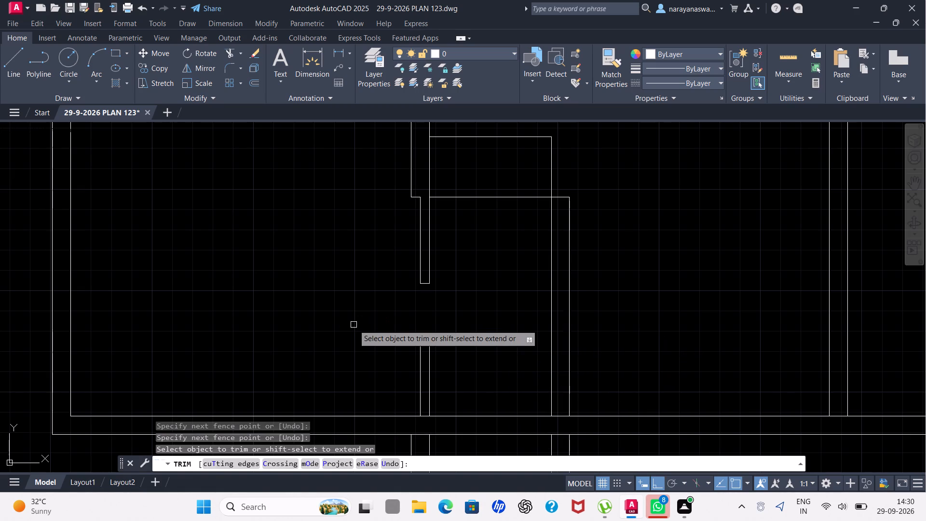
{"action": "scroll", "coordinate": [354, 325], "scroll_direction": "down", "scroll_amount": 1}
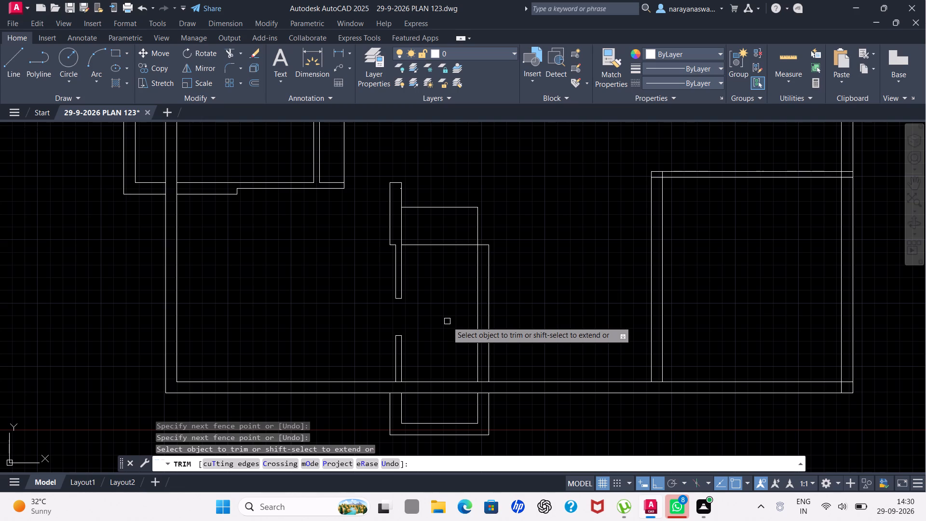
{"action": "key", "text": "Escape"}
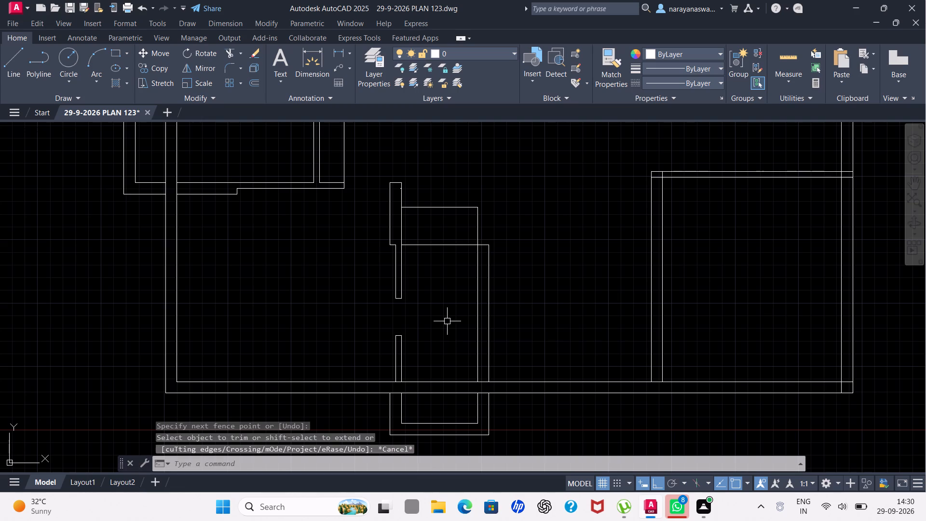
Delete the left face of the wall stub below the new door opening.
{"action": "scroll", "coordinate": [398, 375], "scroll_direction": "up", "scroll_amount": 1}
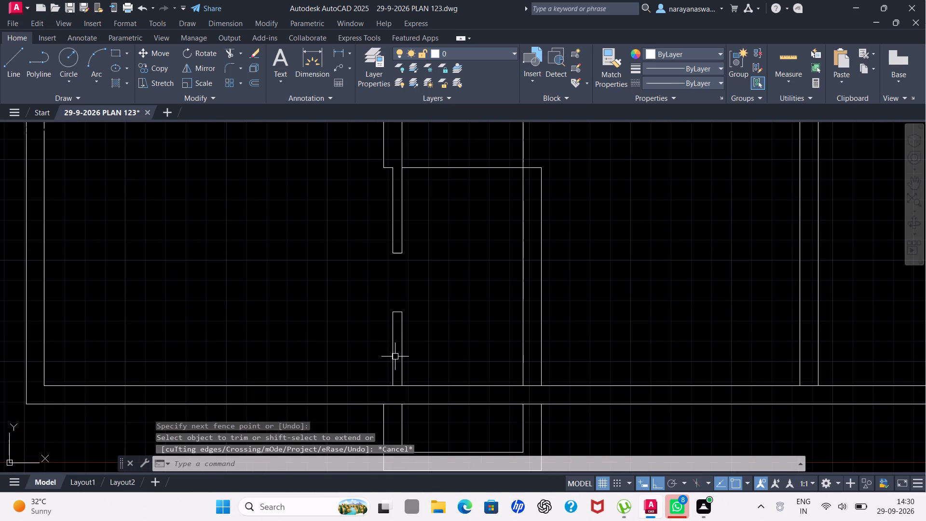
{"action": "left_click", "coordinate": [395, 361]}
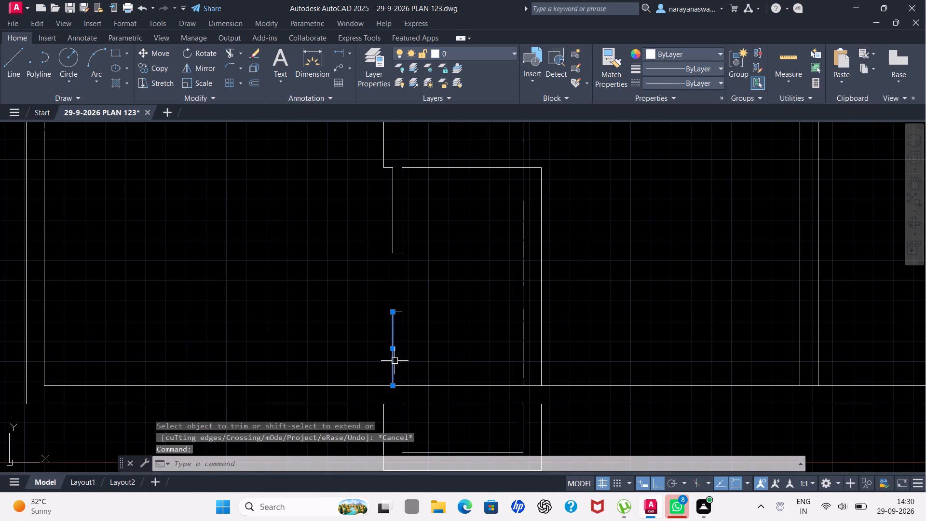
{"action": "key", "text": "Delete"}
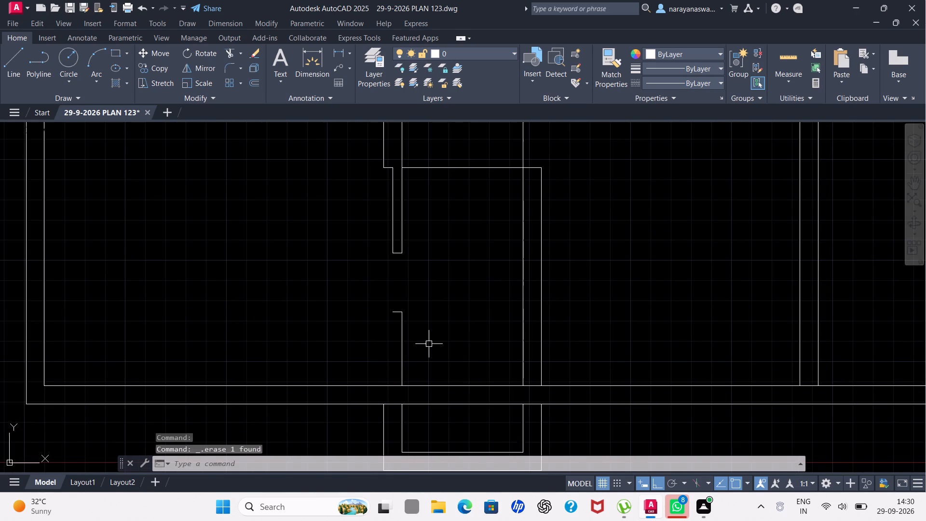
Offset the right face of the wall stub below the door opening 9" to the left.
{"action": "type", "text": "off"}
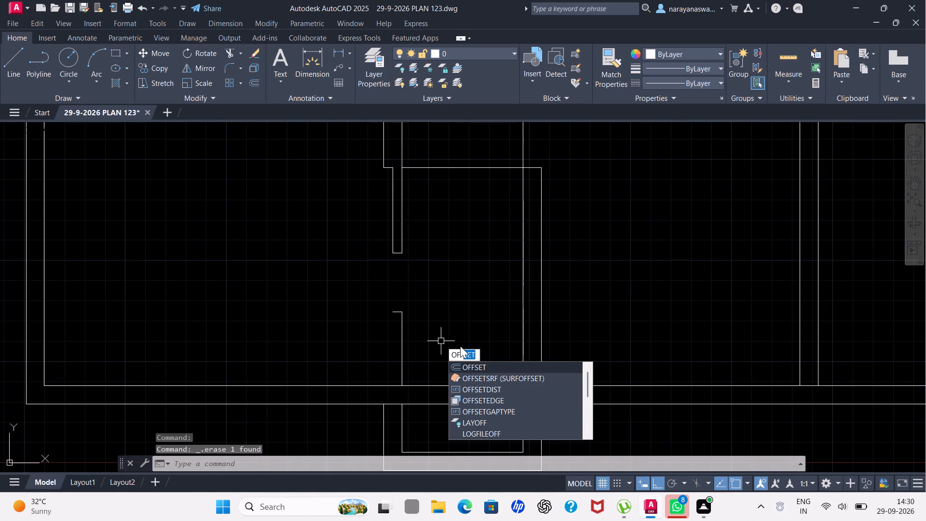
{"action": "left_click", "coordinate": [472, 366]}
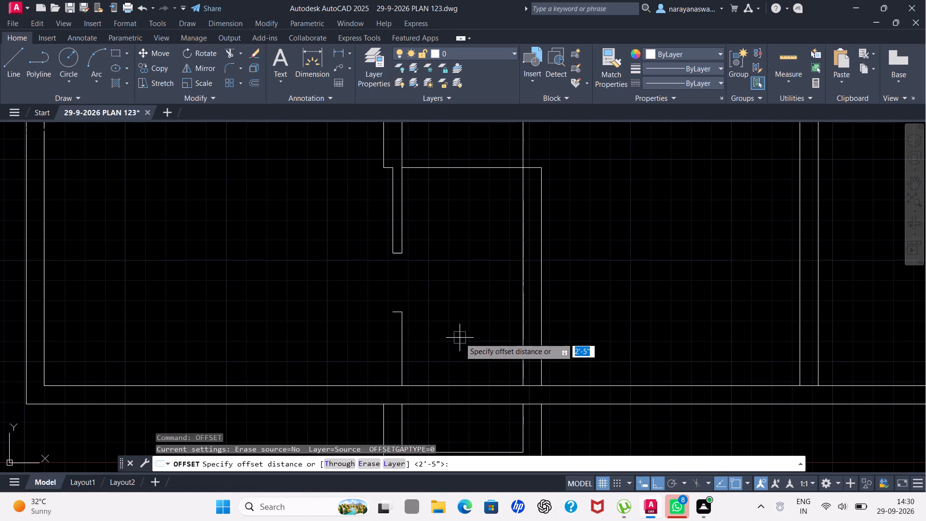
{"action": "key", "text": "9"}
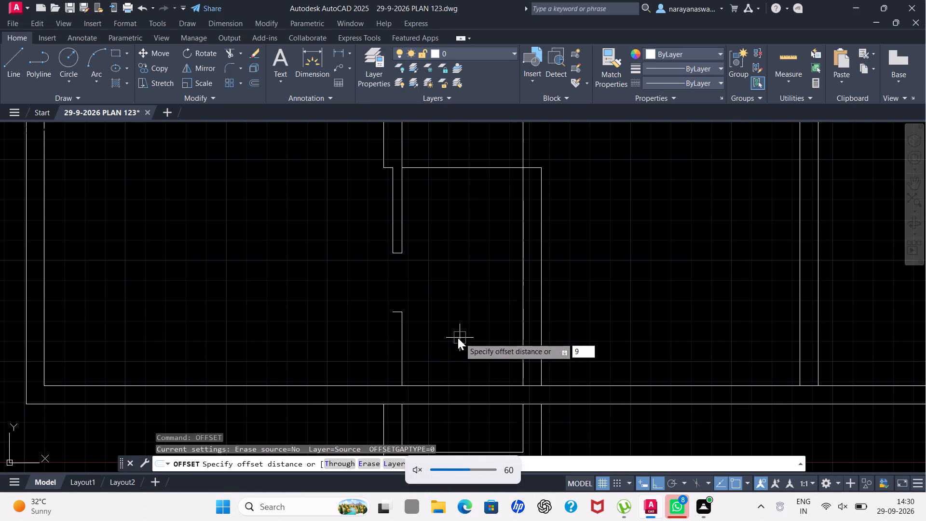
{"action": "key", "text": "shift+quotedbl"}
{"action": "key", "text": "Return"}
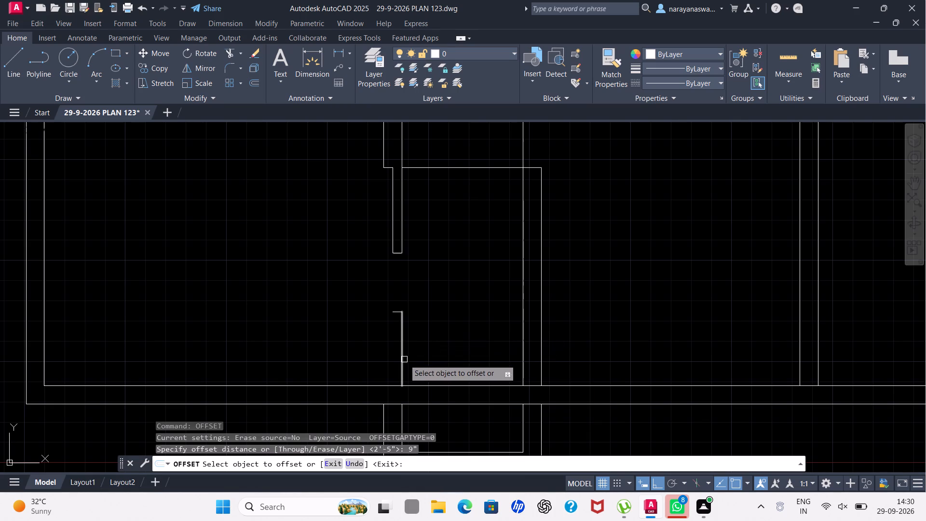
{"action": "left_click", "coordinate": [404, 359]}
{"action": "left_click", "coordinate": [374, 372]}
{"action": "key", "text": "Escape"}
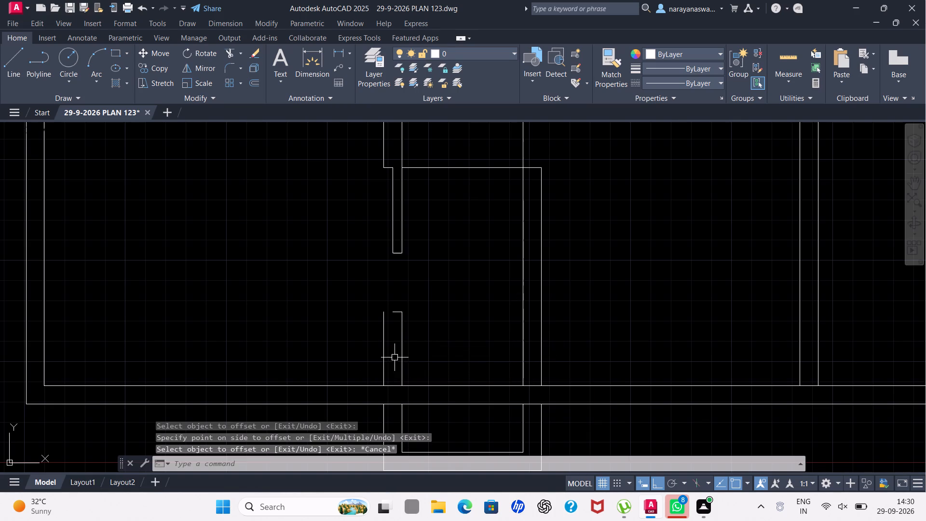
Draw a horizontal line about 5" long from the stub's short end line to the top of its new left face.
{"action": "scroll", "coordinate": [407, 314], "scroll_direction": "up", "scroll_amount": 2}
{"action": "left_click", "coordinate": [13, 62]}
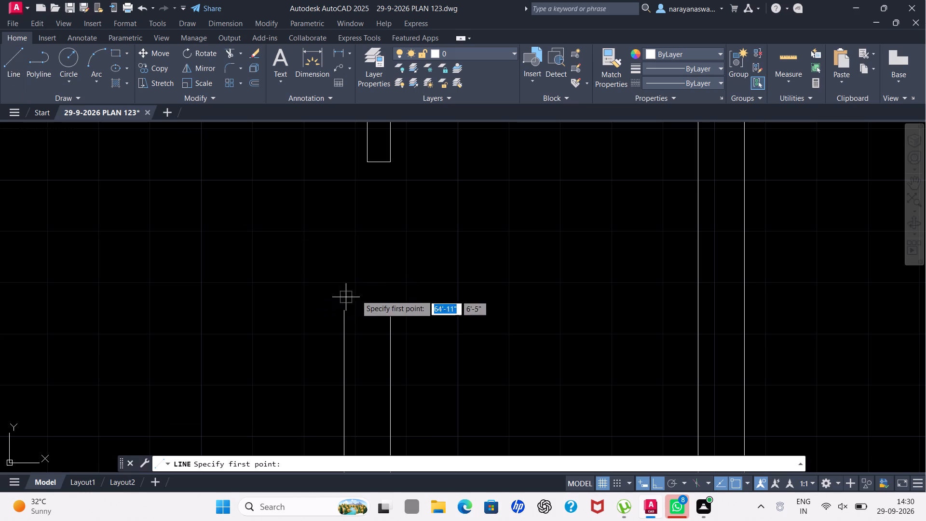
{"action": "left_click_drag", "start_coordinate": [366, 308], "coordinate": [354, 307]}
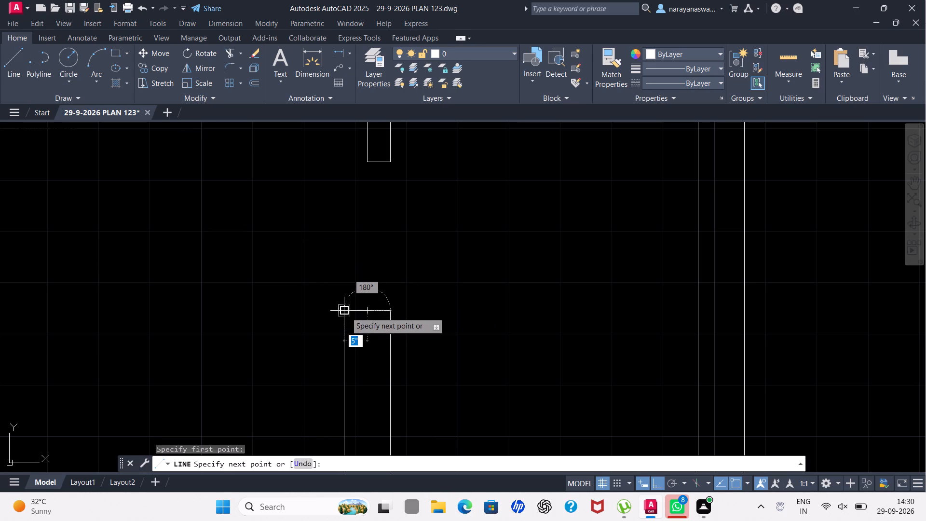
{"action": "left_click", "coordinate": [346, 312]}
{"action": "key", "text": "Escape"}
{"action": "scroll", "coordinate": [337, 315], "scroll_direction": "down", "scroll_amount": 3}
{"action": "scroll", "coordinate": [375, 279], "scroll_direction": "down", "scroll_amount": 3}
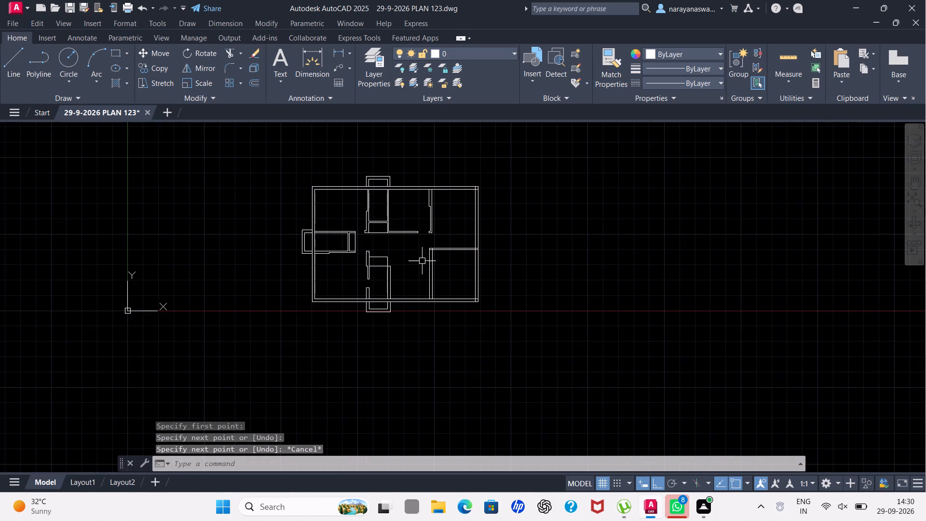
{"action": "scroll", "coordinate": [417, 264], "scroll_direction": "up", "scroll_amount": 2}
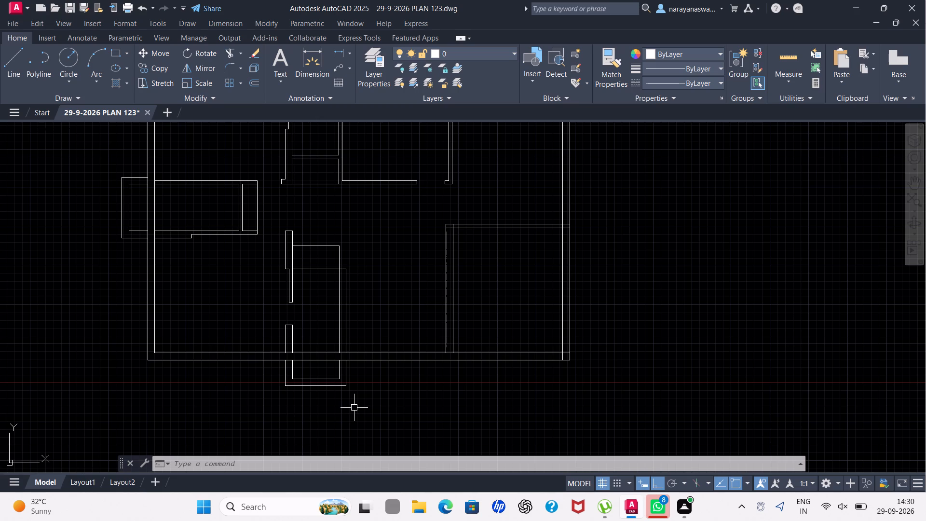
Draw a three-sided outline below the bottom wall from the right room's left wall: 6'8" down, about 11'-5" left, up to the projection's corner.
{"action": "scroll", "coordinate": [355, 410], "scroll_direction": "up", "scroll_amount": 1}
{"action": "scroll", "coordinate": [355, 410], "scroll_direction": "down", "scroll_amount": 1}
{"action": "scroll", "coordinate": [462, 428], "scroll_direction": "up", "scroll_amount": 1}
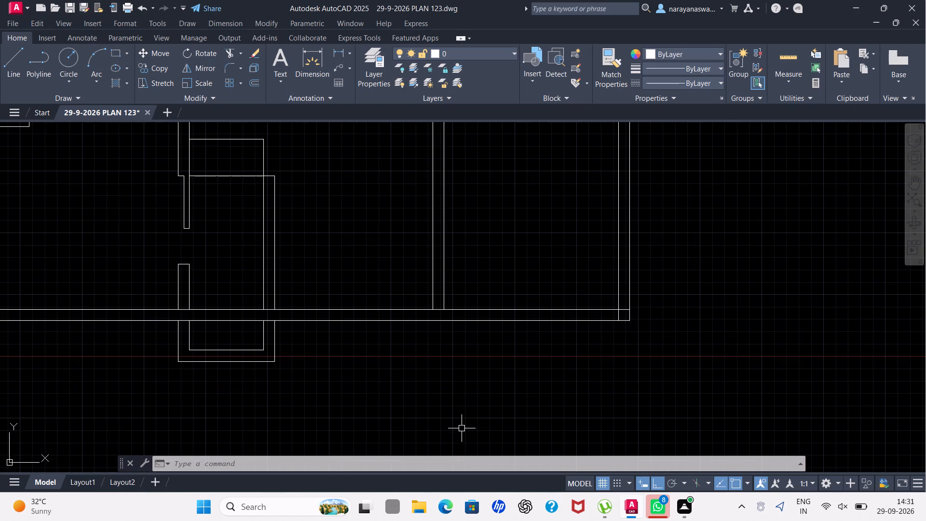
{"action": "scroll", "coordinate": [465, 395], "scroll_direction": "down", "scroll_amount": 2}
{"action": "scroll", "coordinate": [465, 439], "scroll_direction": "up", "scroll_amount": 1}
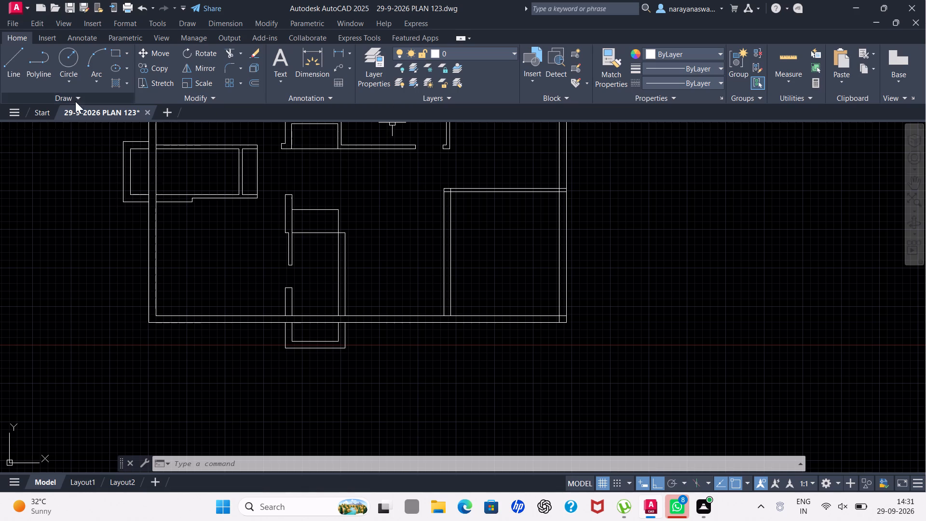
{"action": "left_click", "coordinate": [14, 69]}
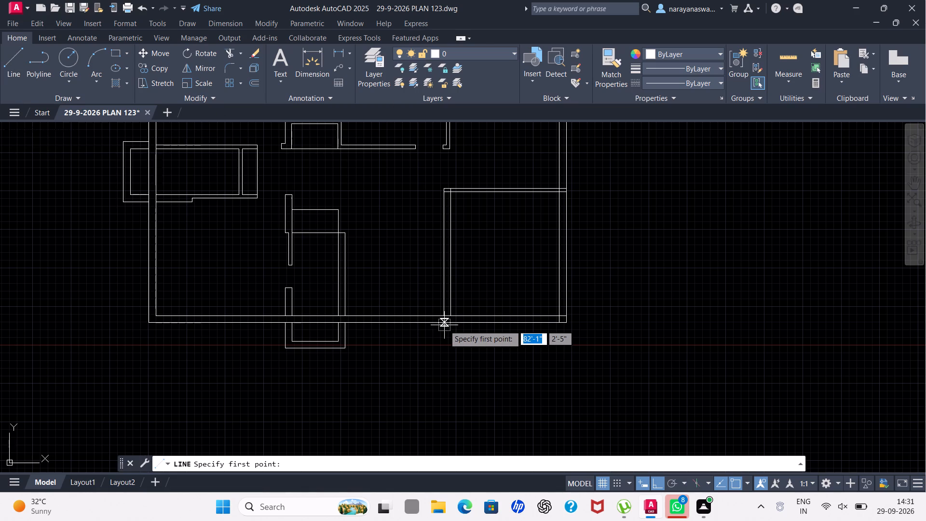
{"action": "scroll", "coordinate": [466, 320], "scroll_direction": "up", "scroll_amount": 2}
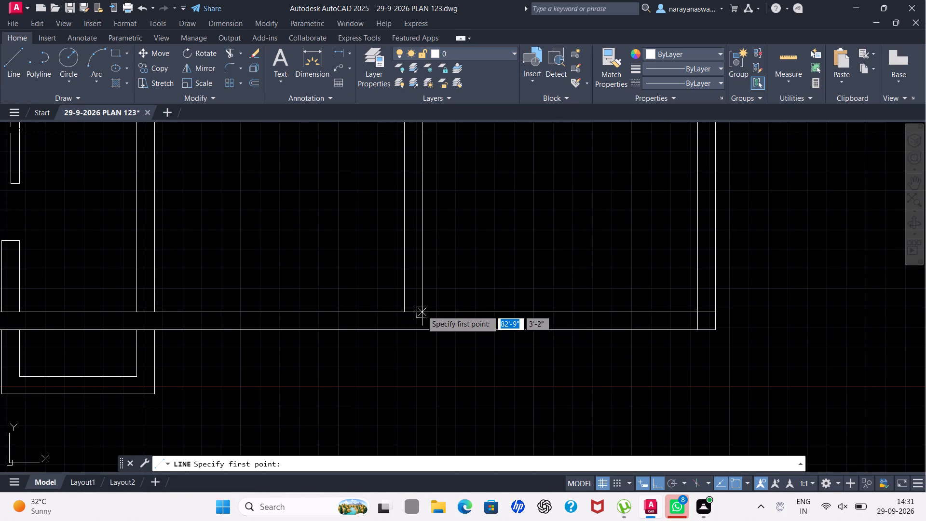
{"action": "left_click", "coordinate": [422, 328]}
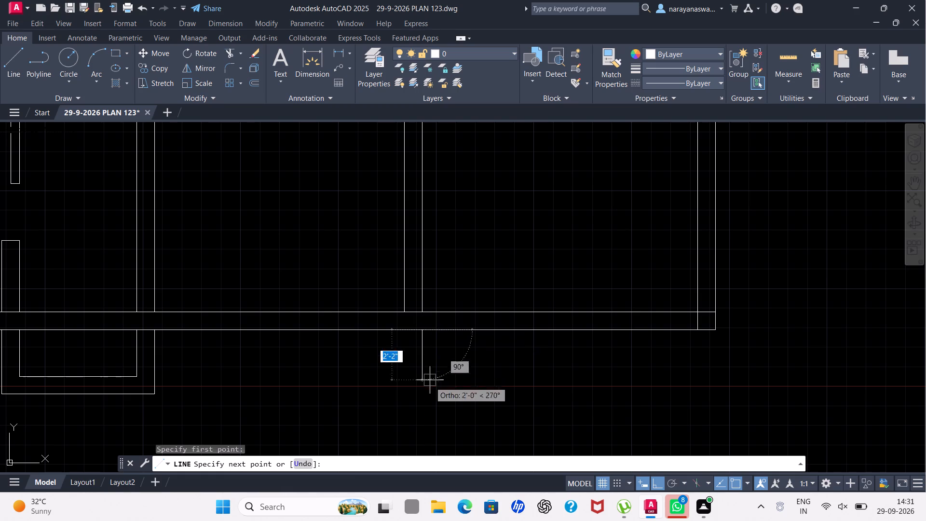
{"action": "scroll", "coordinate": [427, 402], "scroll_direction": "up", "scroll_amount": 2}
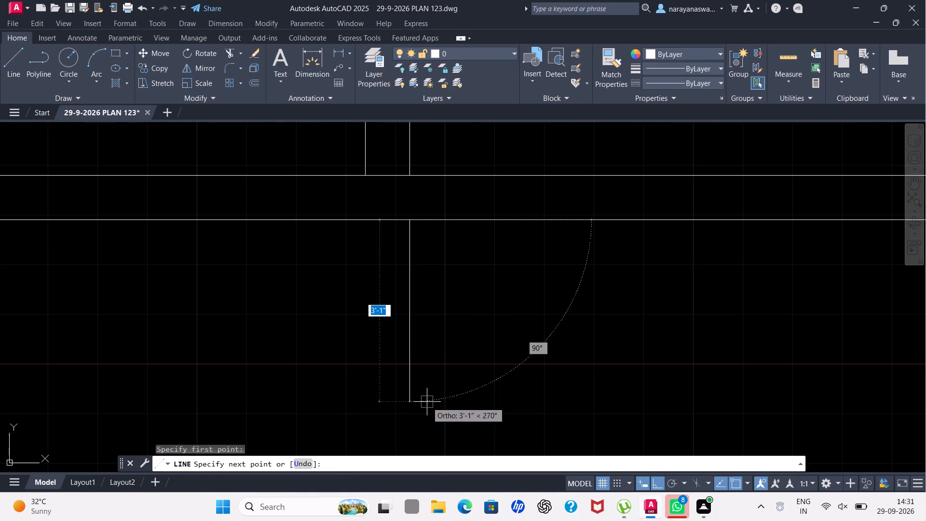
{"action": "scroll", "coordinate": [427, 402], "scroll_direction": "down", "scroll_amount": 7}
{"action": "scroll", "coordinate": [422, 431], "scroll_direction": "up", "scroll_amount": 2}
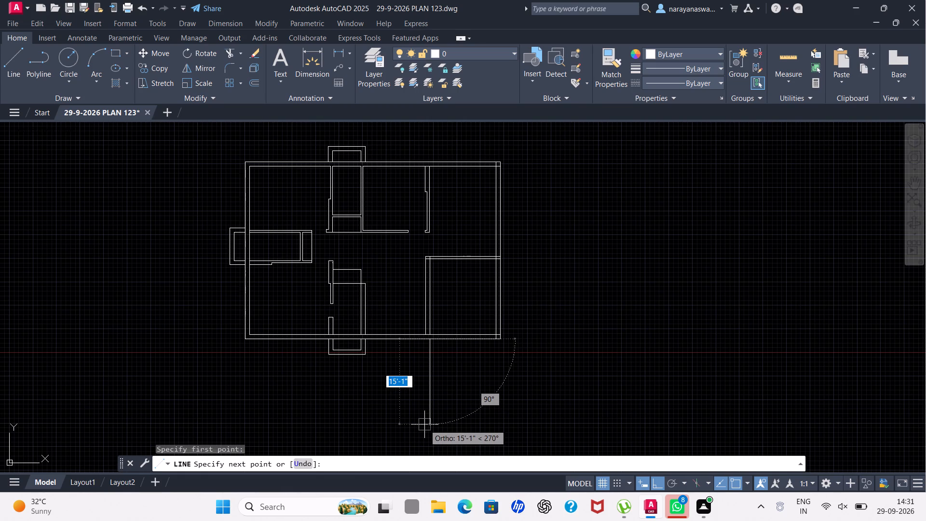
{"action": "type", "text": "6'8"}
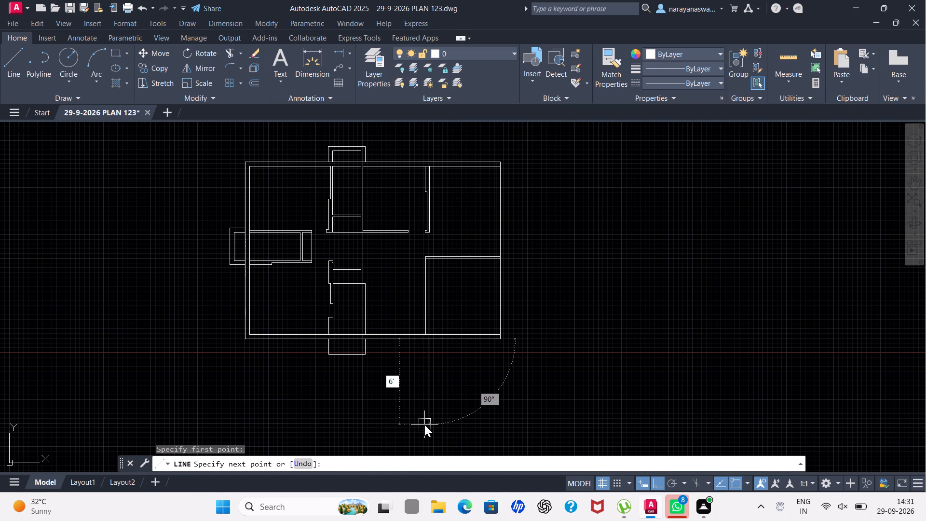
{"action": "key", "text": "shift+quotedbl"}
{"action": "key", "text": "Return"}
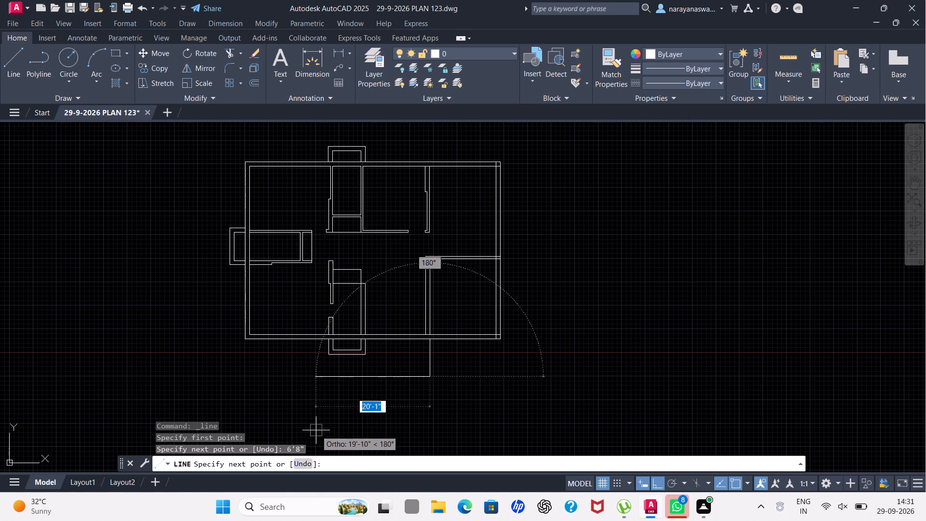
{"action": "scroll", "coordinate": [357, 391], "scroll_direction": "up", "scroll_amount": 1}
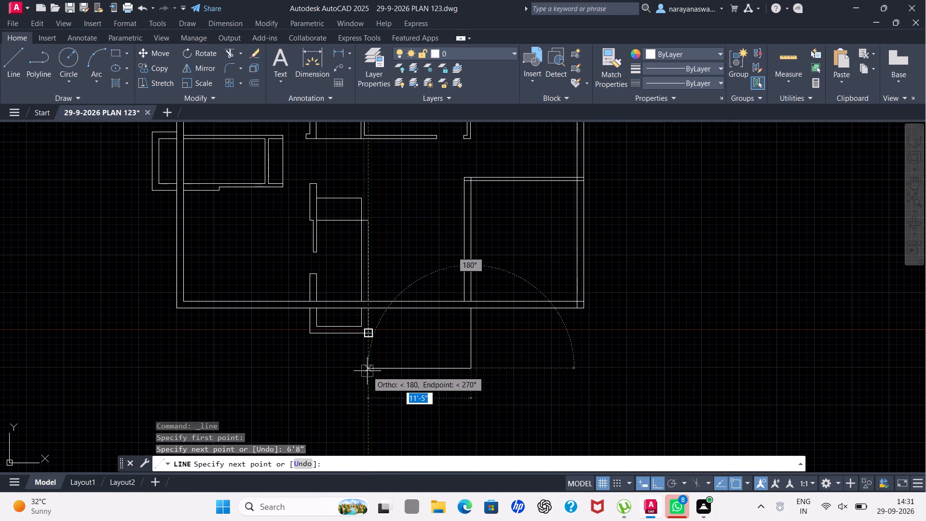
{"action": "left_click", "coordinate": [368, 370]}
{"action": "left_click", "coordinate": [364, 332]}
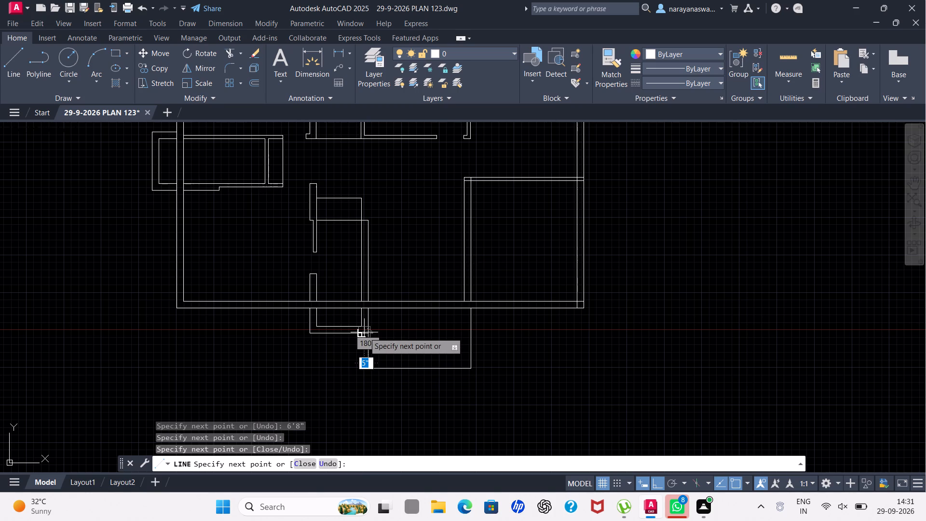
{"action": "key", "text": "Escape"}
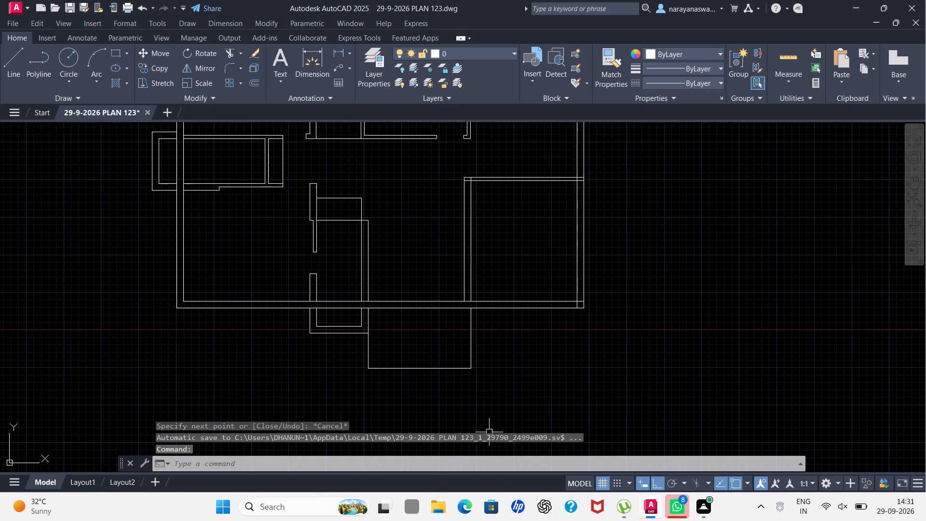
Offset the right side of the new outline below the bottom wall 9" inward to the left.
{"action": "type", "text": "of"}
{"action": "left_click", "coordinate": [523, 406]}
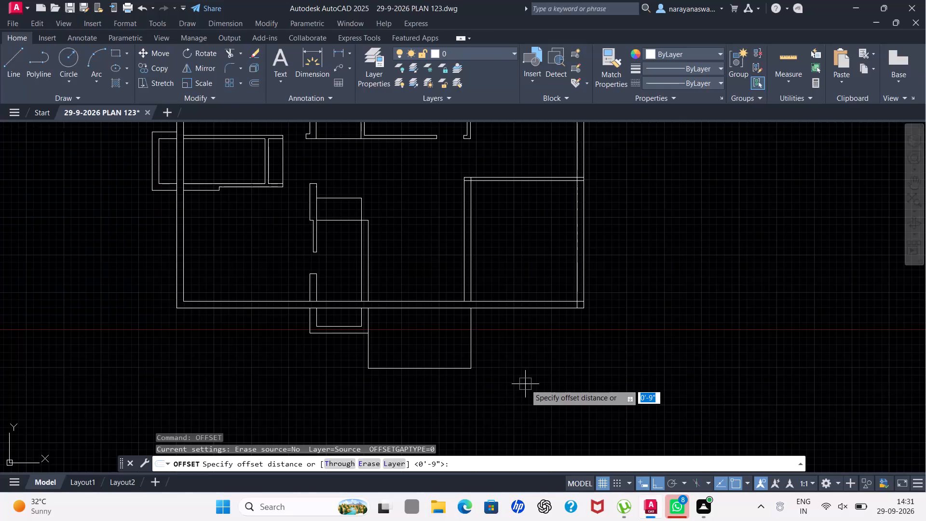
{"action": "type", "text": "9\""}
{"action": "key", "text": "Return"}
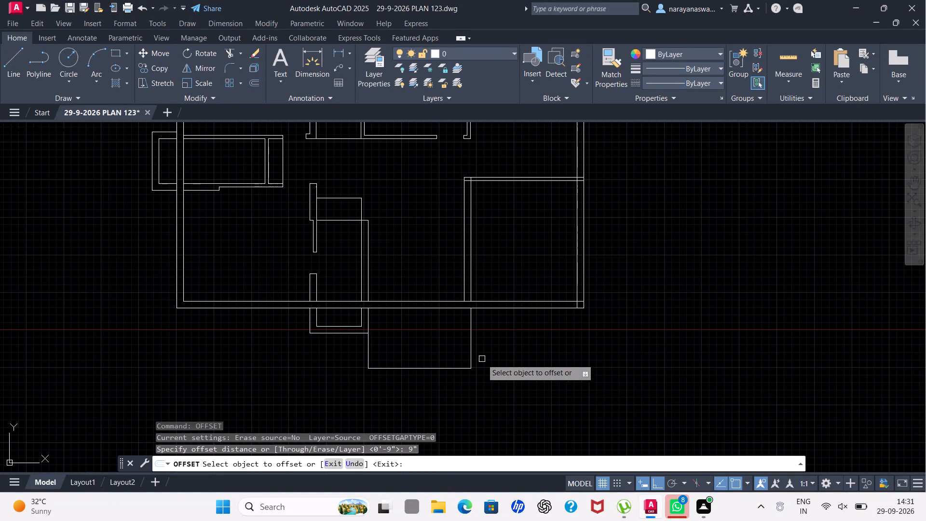
{"action": "left_click", "coordinate": [472, 349]}
{"action": "left_click", "coordinate": [462, 352]}
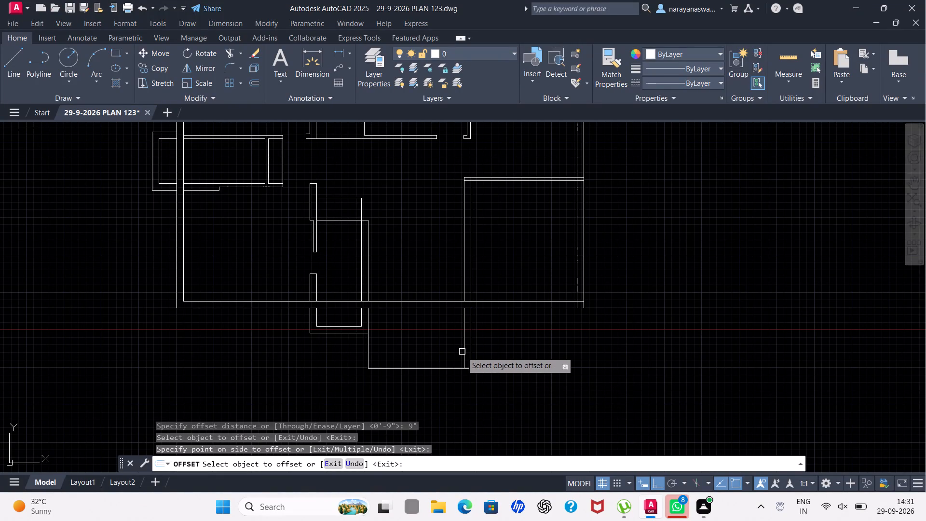
{"action": "key", "text": "Escape"}
{"action": "key", "text": "Escape"}
Trim the overlapping inner wall lines at the plan's lower-right outer corner.
{"action": "scroll", "coordinate": [460, 353], "scroll_direction": "down", "scroll_amount": 2}
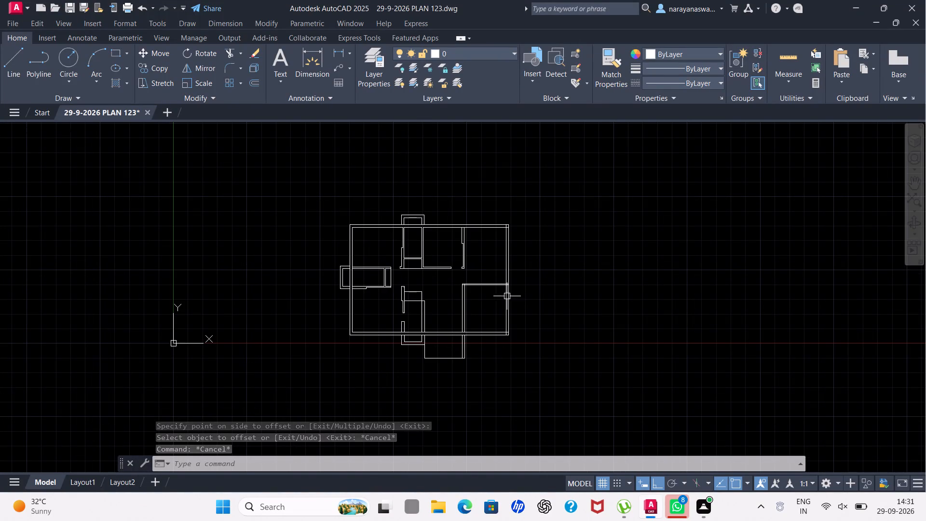
{"action": "scroll", "coordinate": [430, 282], "scroll_direction": "up", "scroll_amount": 1}
{"action": "scroll", "coordinate": [458, 308], "scroll_direction": "down", "scroll_amount": 1}
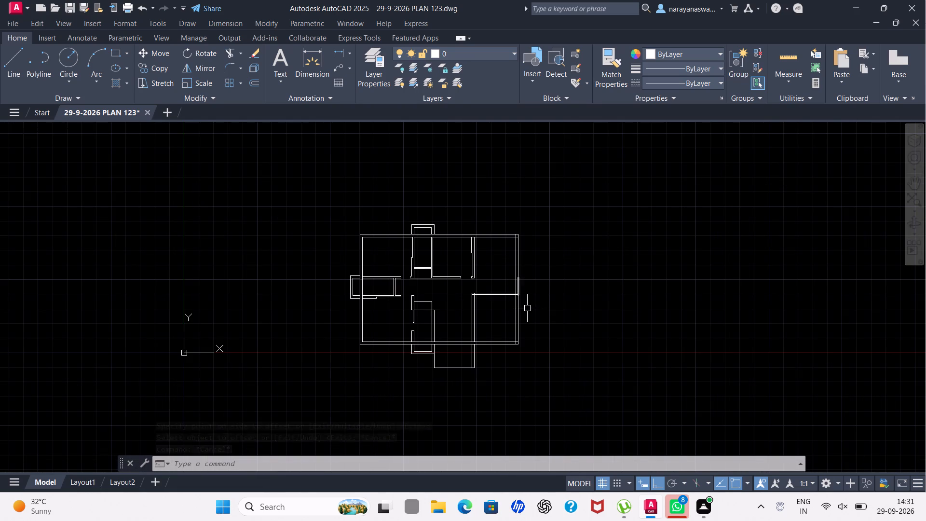
{"action": "scroll", "coordinate": [544, 335], "scroll_direction": "up", "scroll_amount": 1}
{"action": "scroll", "coordinate": [515, 361], "scroll_direction": "up", "scroll_amount": 1}
{"action": "type", "text": "tr"}
{"action": "left_click", "coordinate": [551, 386]}
{"action": "scroll", "coordinate": [479, 349], "scroll_direction": "up", "scroll_amount": 2}
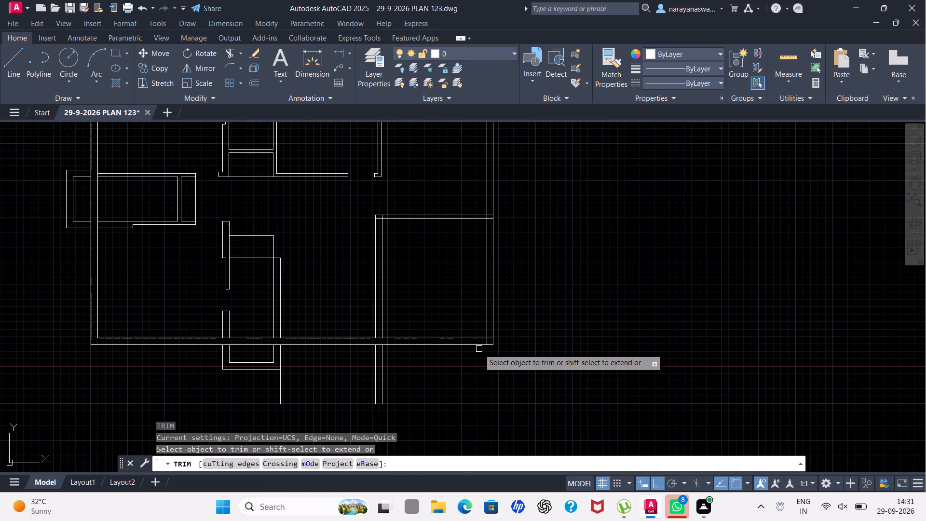
{"action": "left_click_drag", "start_coordinate": [505, 315], "coordinate": [481, 332]}
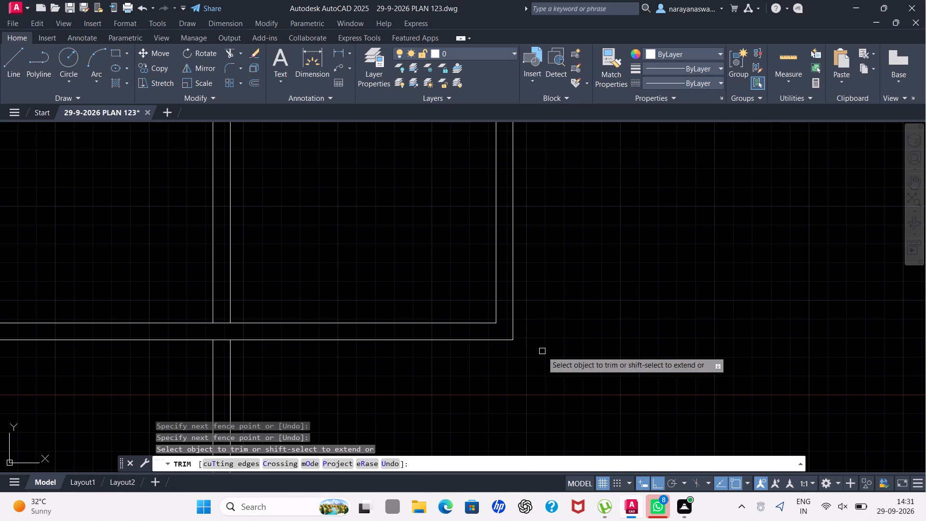
{"action": "key", "text": "Escape"}
{"action": "scroll", "coordinate": [529, 382], "scroll_direction": "down", "scroll_amount": 2}
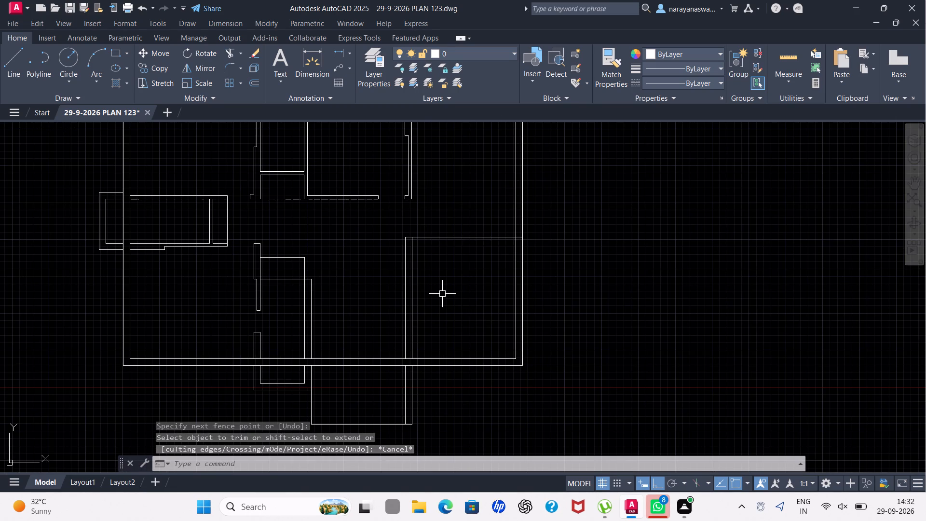
Draw a short vertical crossline through the bottom wall's thickness in the right room, a little right of its left wall.
{"action": "scroll", "coordinate": [410, 375], "scroll_direction": "up", "scroll_amount": 1}
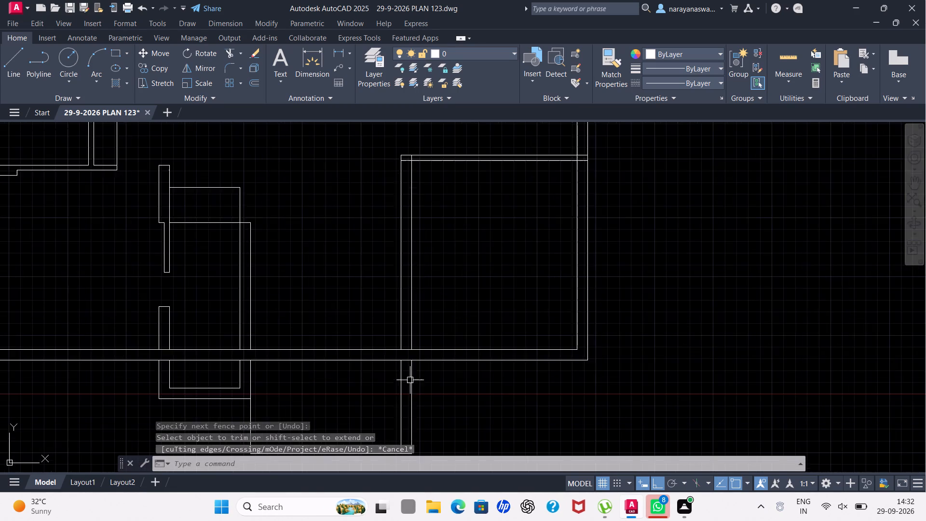
{"action": "scroll", "coordinate": [410, 381], "scroll_direction": "up", "scroll_amount": 1}
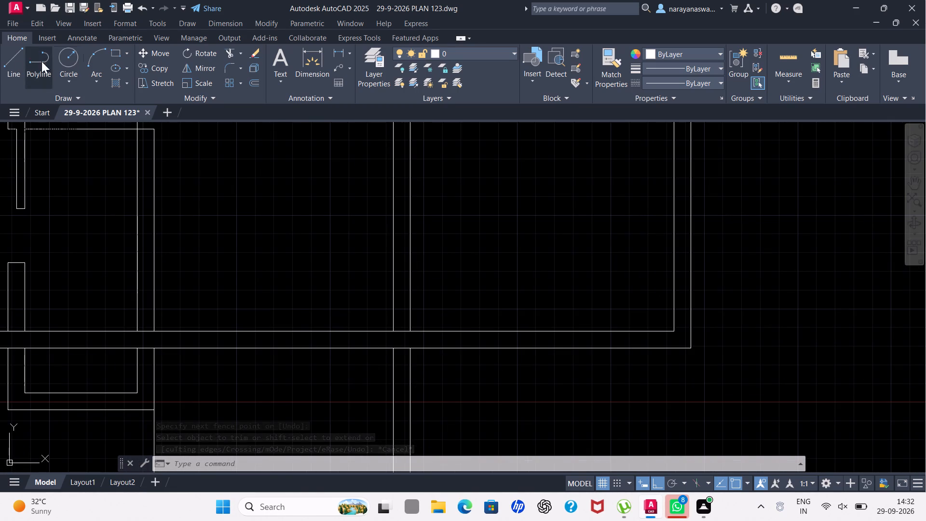
{"action": "left_click", "coordinate": [14, 63]}
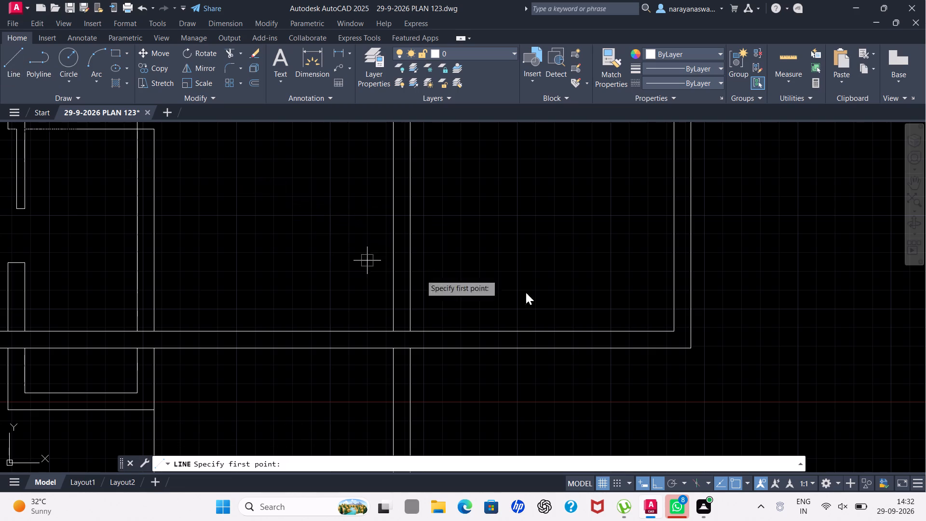
{"action": "left_click", "coordinate": [460, 331]}
{"action": "left_click", "coordinate": [462, 343]}
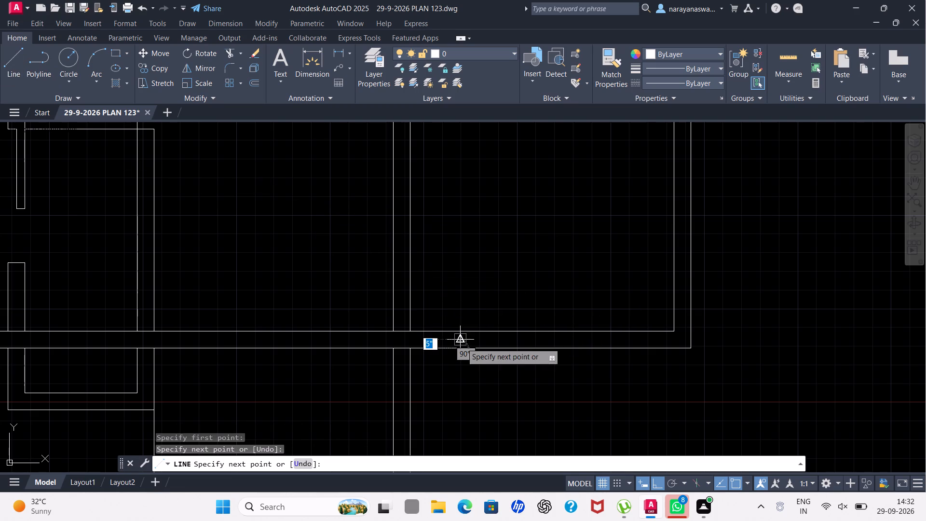
{"action": "key", "text": "Escape"}
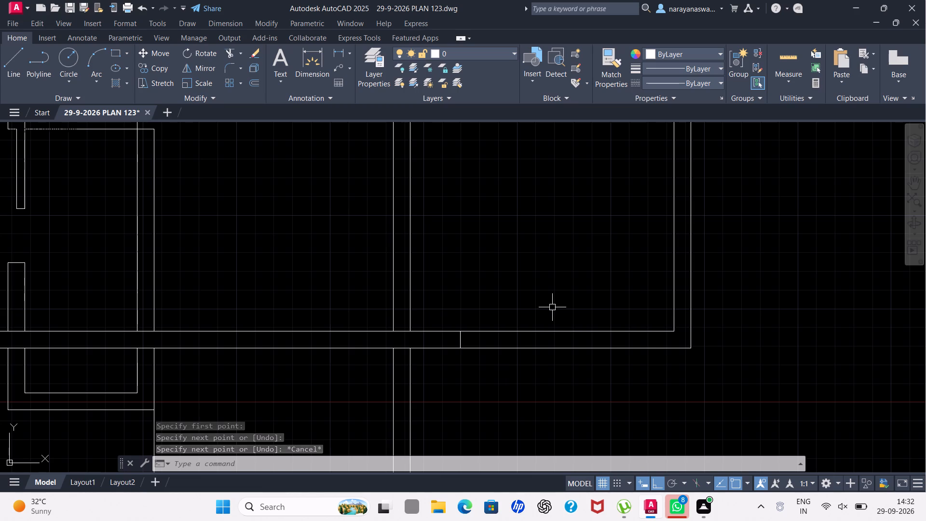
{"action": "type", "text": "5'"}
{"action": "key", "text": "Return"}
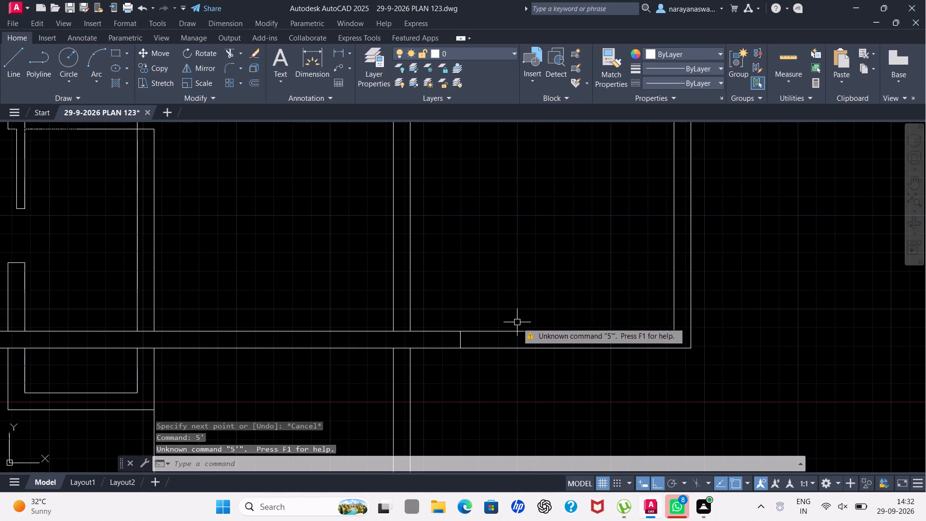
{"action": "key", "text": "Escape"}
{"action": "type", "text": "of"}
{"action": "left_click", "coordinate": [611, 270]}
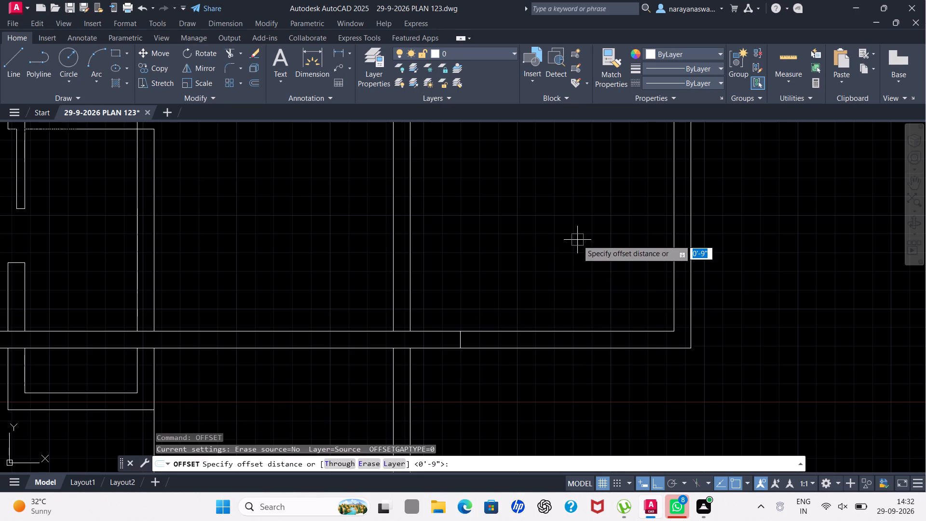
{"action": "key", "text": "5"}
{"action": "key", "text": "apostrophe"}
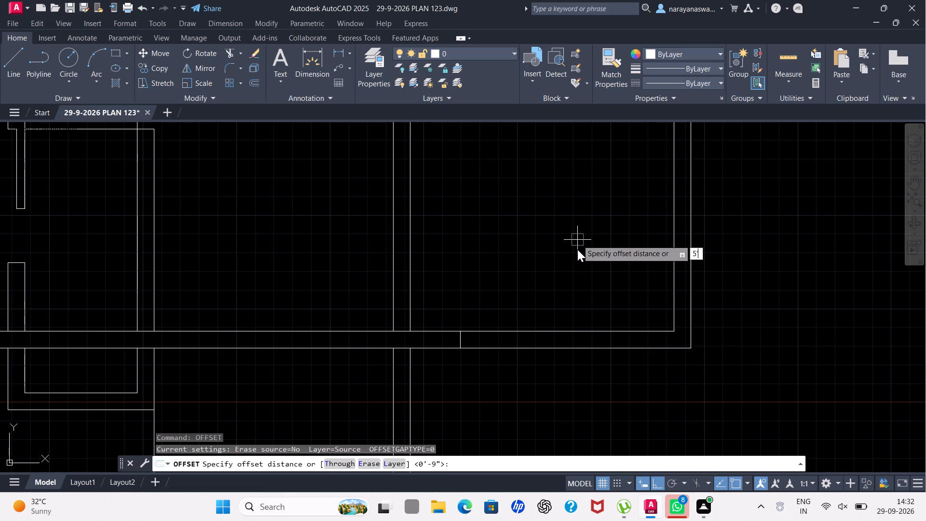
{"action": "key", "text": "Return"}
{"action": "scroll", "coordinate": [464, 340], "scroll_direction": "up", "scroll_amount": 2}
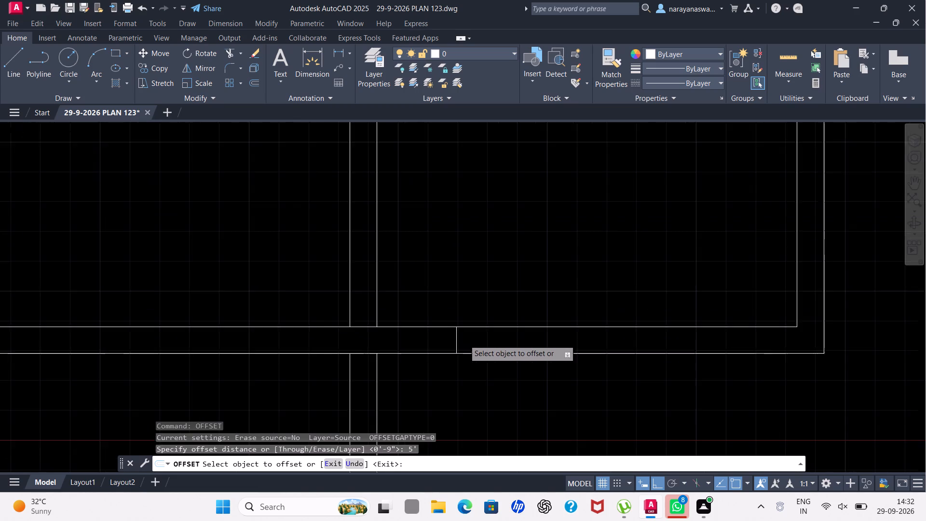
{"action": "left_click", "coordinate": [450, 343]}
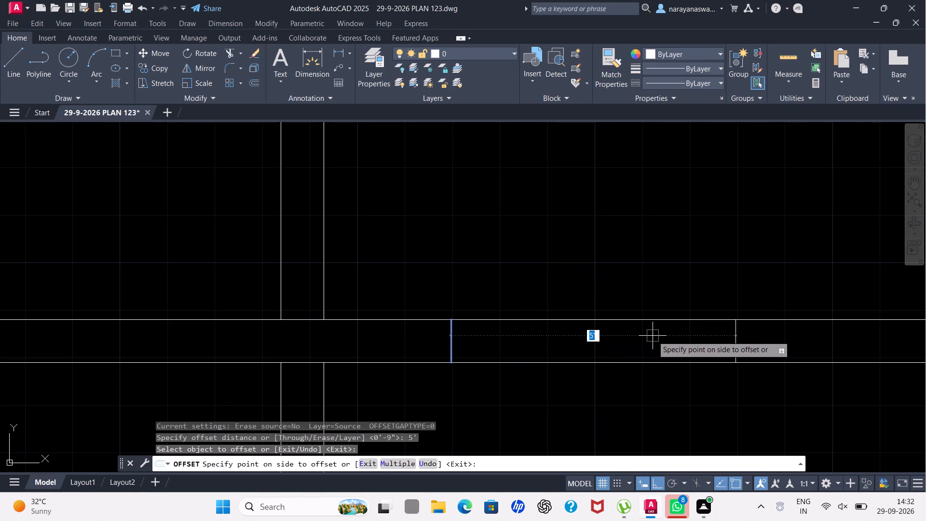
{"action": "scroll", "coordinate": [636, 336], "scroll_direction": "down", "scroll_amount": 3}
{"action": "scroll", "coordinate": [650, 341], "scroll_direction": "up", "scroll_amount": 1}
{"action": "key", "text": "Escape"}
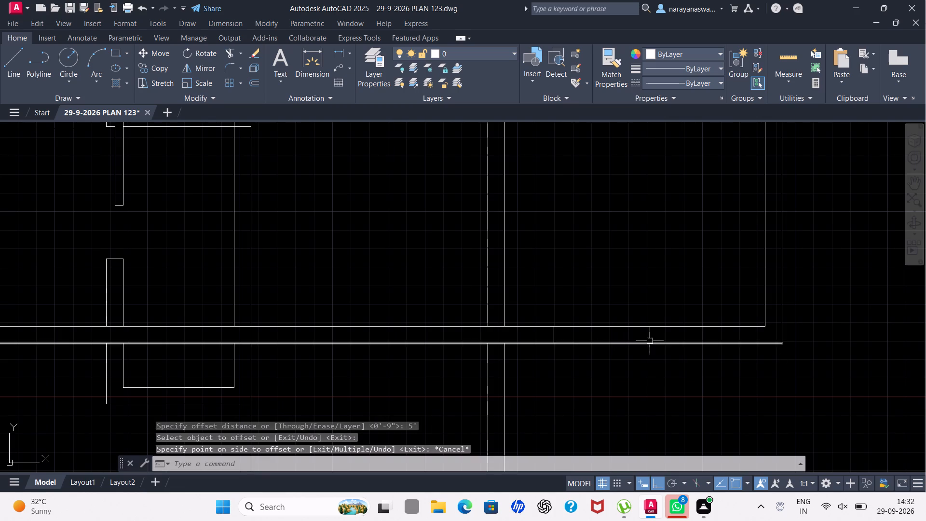
Offset the short crossline in the right room's bottom wall 6' to the right.
{"action": "key", "text": "space"}
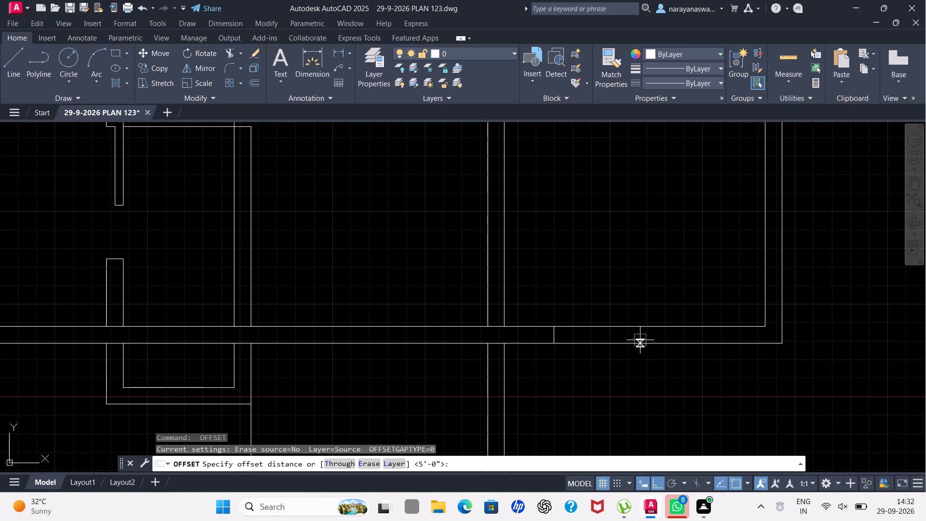
{"action": "type", "text": "6'"}
{"action": "key", "text": "Return"}
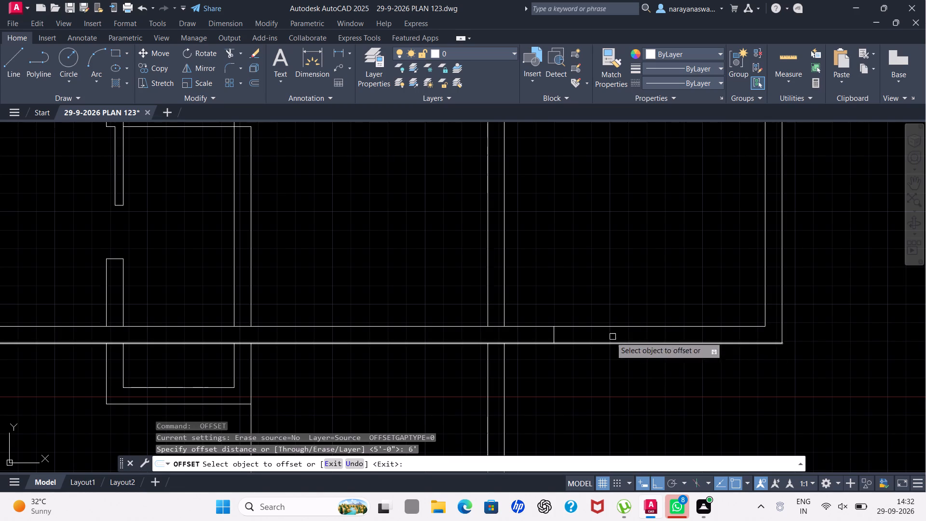
{"action": "left_click", "coordinate": [553, 335]}
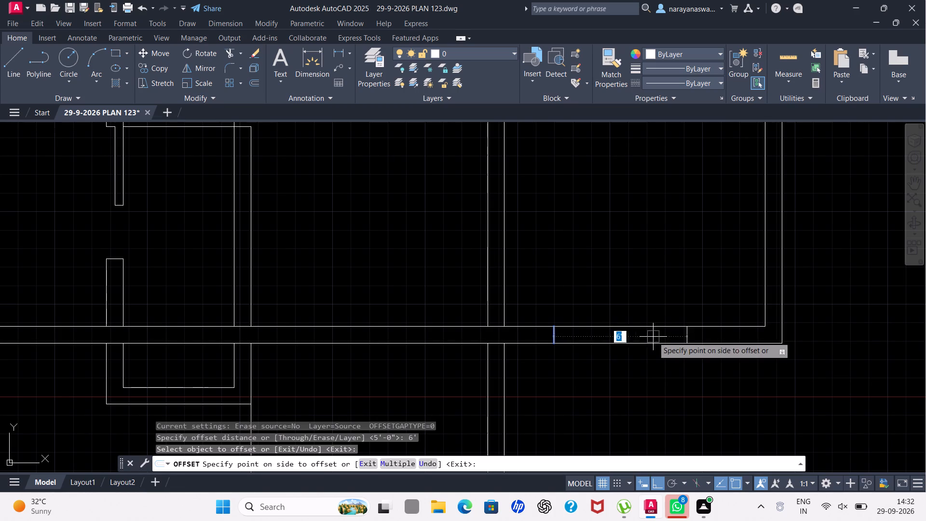
{"action": "left_click", "coordinate": [667, 324]}
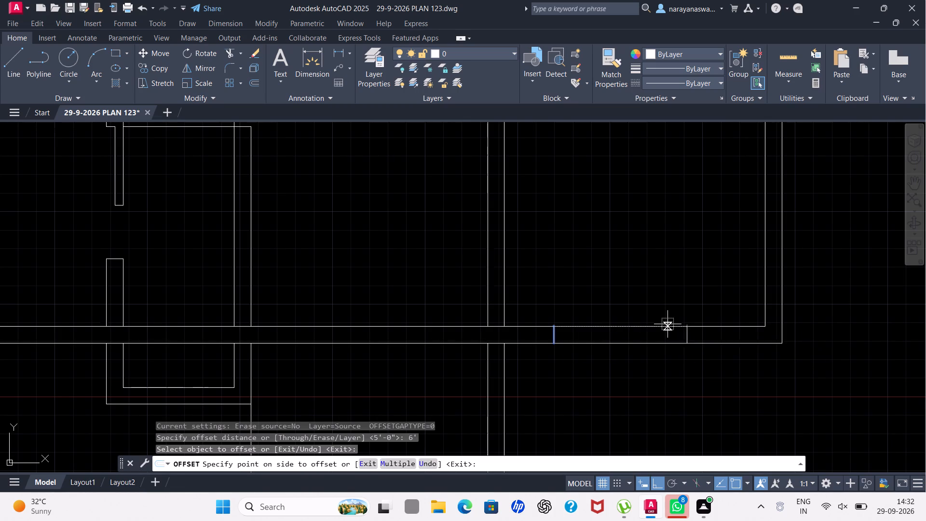
Delete both short vertical crosslines marking the opening in the right room's bottom wall.
{"action": "scroll", "coordinate": [647, 348], "scroll_direction": "down", "scroll_amount": 2}
{"action": "scroll", "coordinate": [729, 341], "scroll_direction": "up", "scroll_amount": 1}
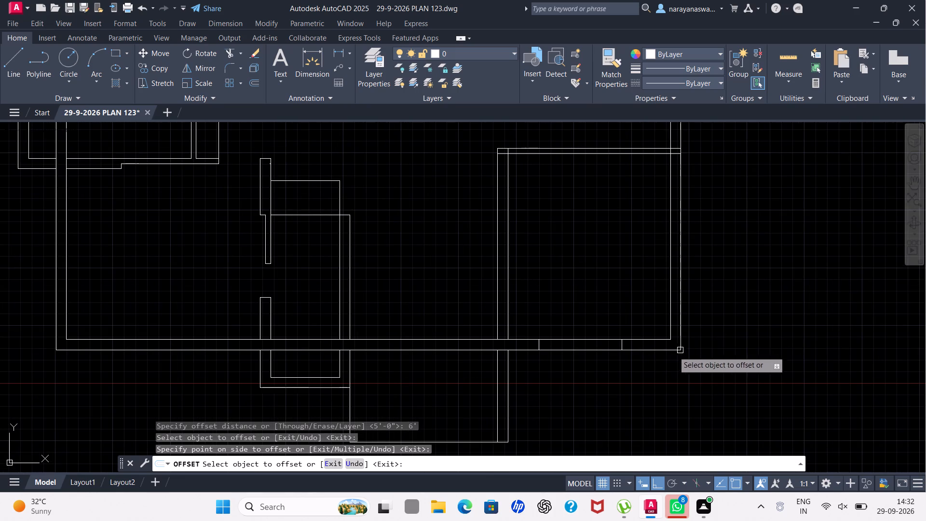
{"action": "scroll", "coordinate": [648, 356], "scroll_direction": "up", "scroll_amount": 1}
{"action": "key", "text": "Escape"}
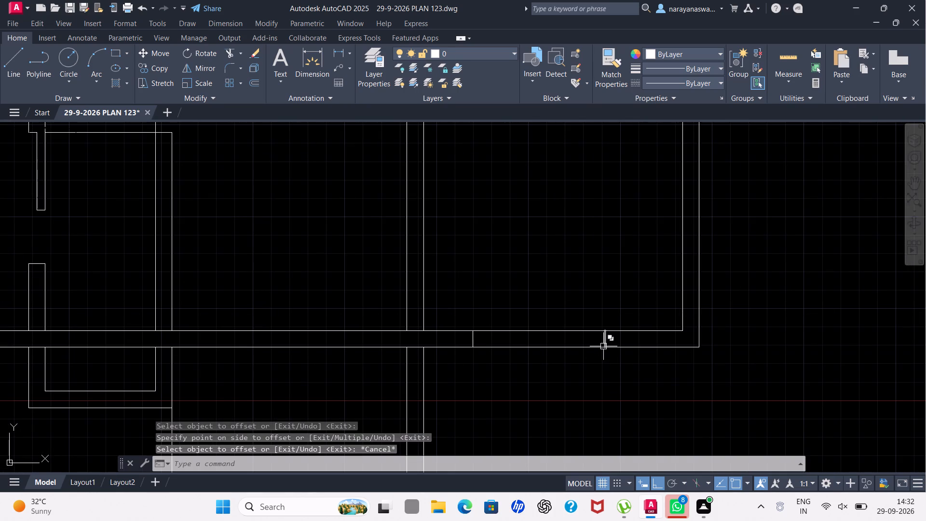
{"action": "left_click", "coordinate": [607, 341]}
{"action": "left_click", "coordinate": [471, 343]}
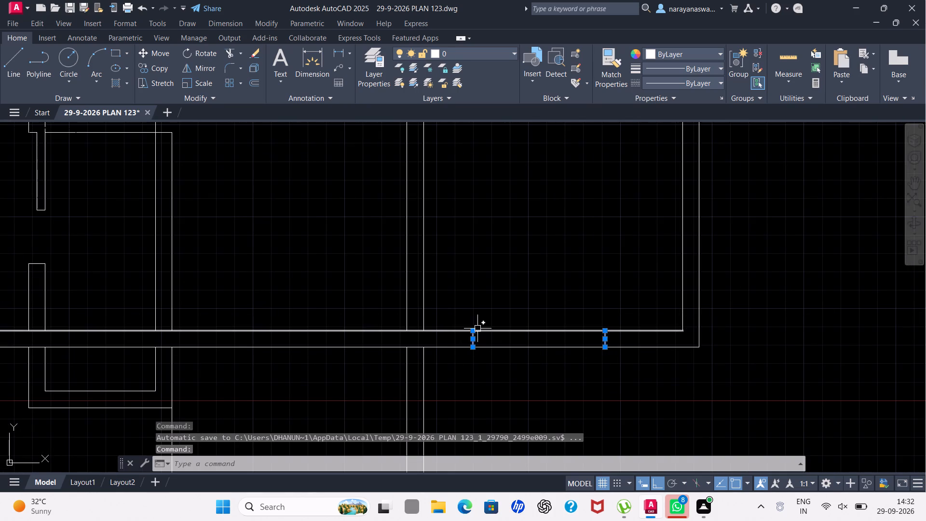
{"action": "key", "text": "Delete"}
Draw a new short vertical crossline through the bottom wall's thickness in the right room, a little right of its left wall.
{"action": "left_click", "coordinate": [9, 55]}
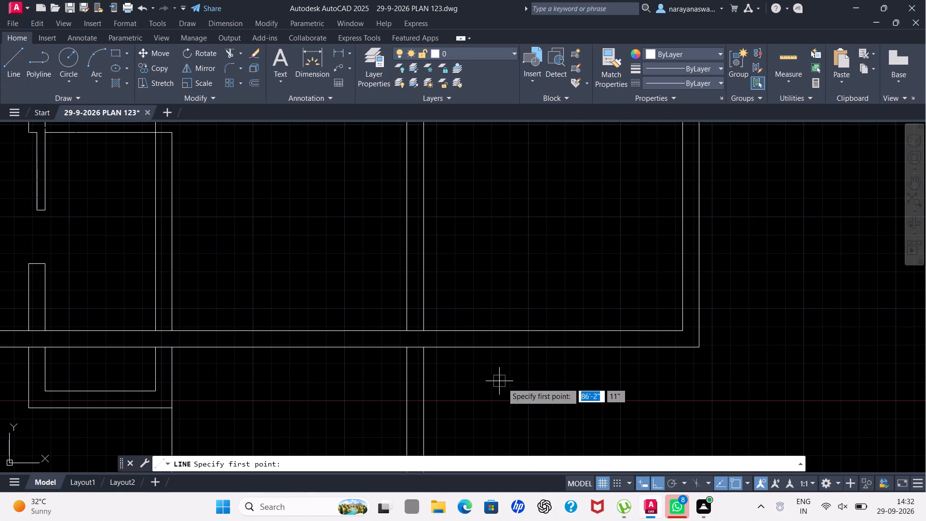
{"action": "left_click", "coordinate": [474, 331]}
{"action": "left_click", "coordinate": [473, 346]}
{"action": "key", "text": "Escape"}
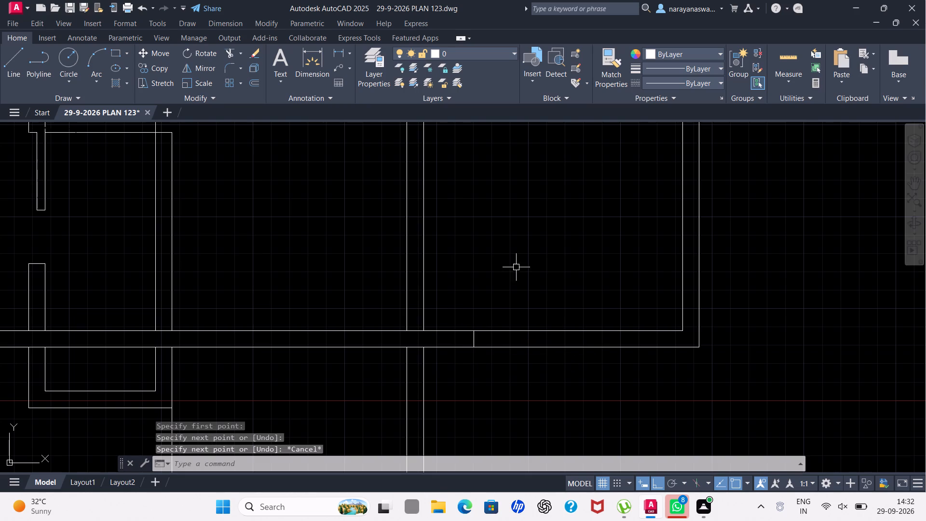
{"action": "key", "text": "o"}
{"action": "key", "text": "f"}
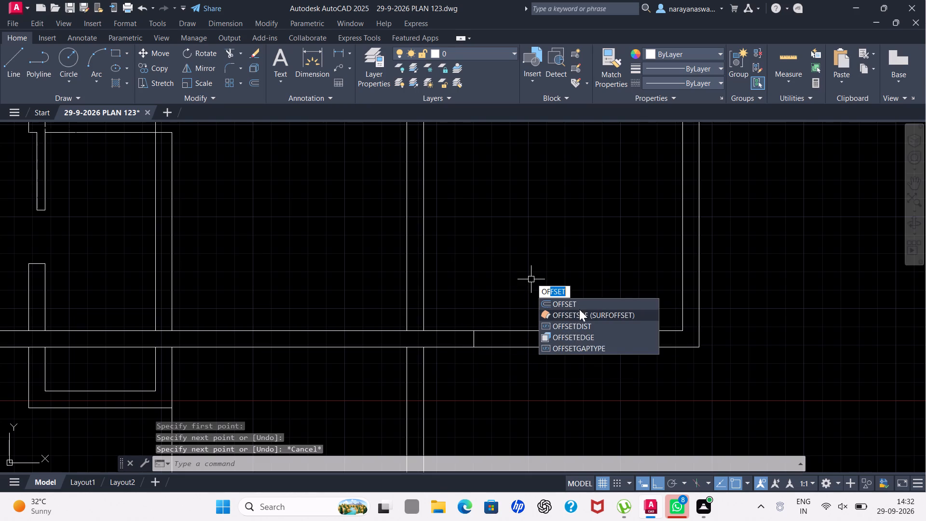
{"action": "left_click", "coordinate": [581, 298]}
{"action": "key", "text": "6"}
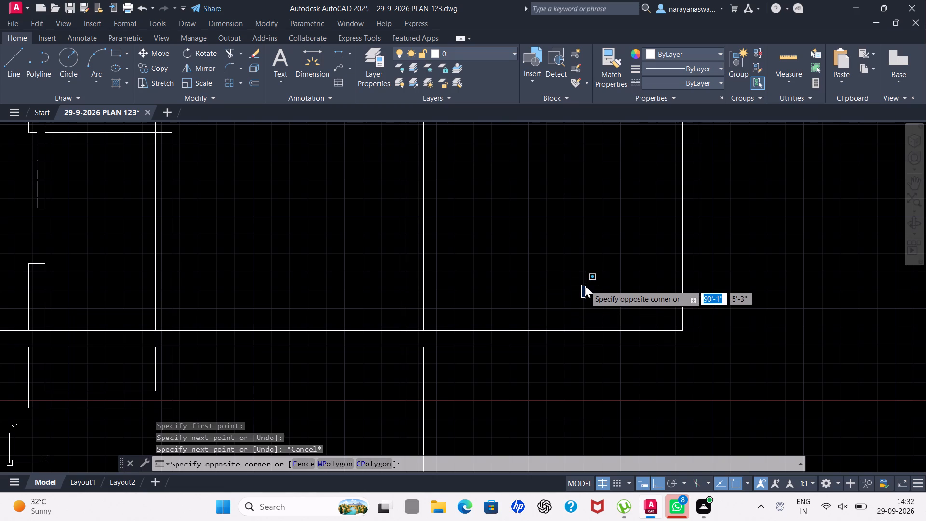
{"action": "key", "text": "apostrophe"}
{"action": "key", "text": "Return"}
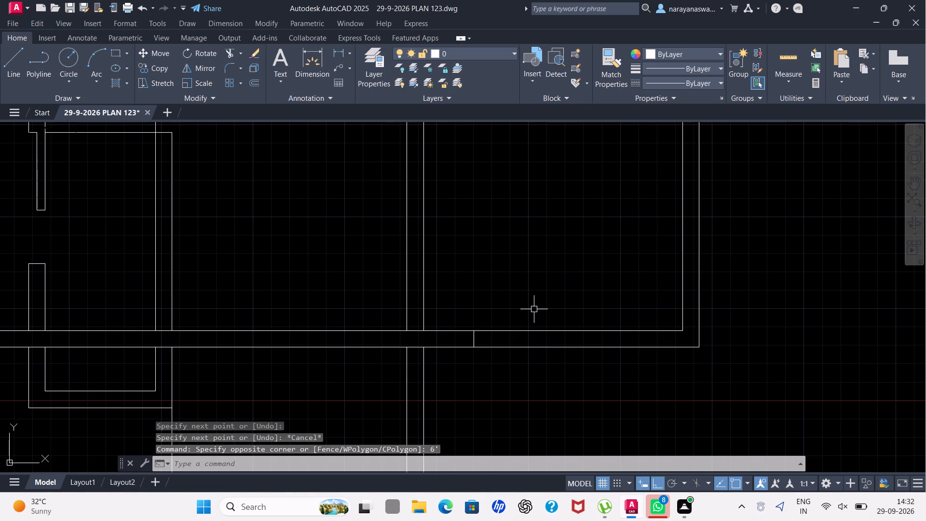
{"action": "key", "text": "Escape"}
Offset the new crossline in the right room's bottom wall 6' to the right.
{"action": "key", "text": "o"}
{"action": "key", "text": "f"}
{"action": "key", "text": "f"}
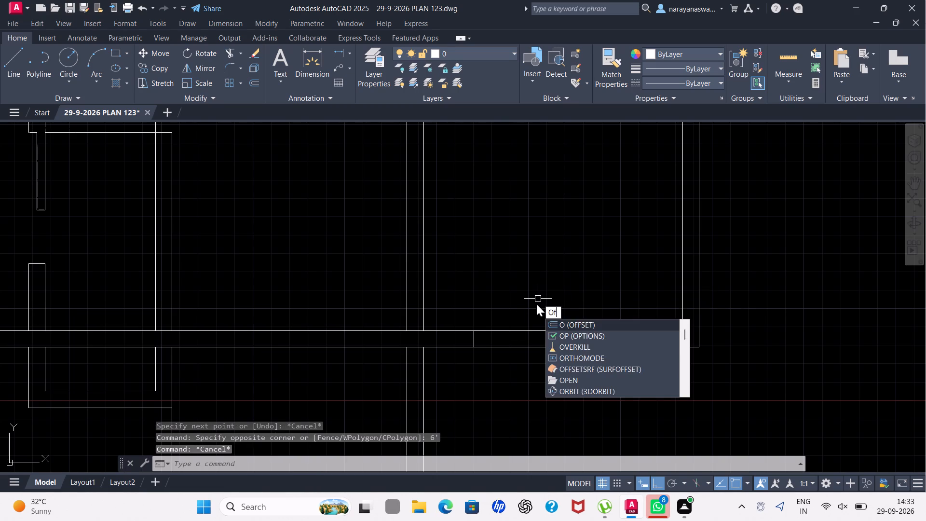
{"action": "left_click", "coordinate": [572, 320]}
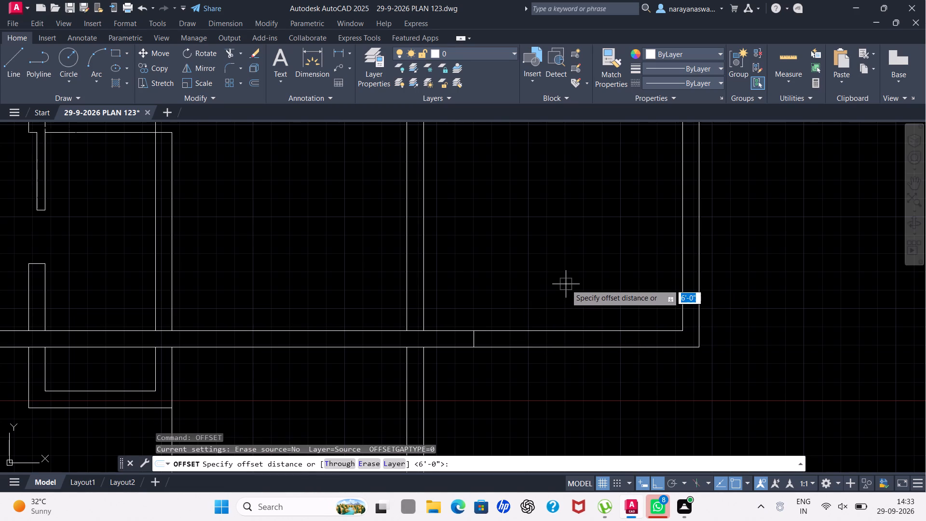
{"action": "key", "text": "6"}
{"action": "key", "text": "apostrophe"}
{"action": "key", "text": "Return"}
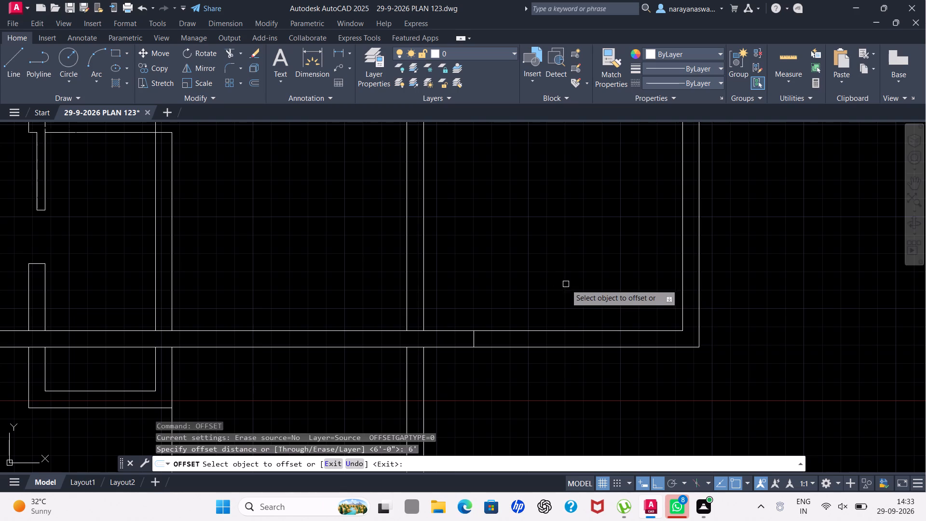
{"action": "left_click", "coordinate": [473, 339]}
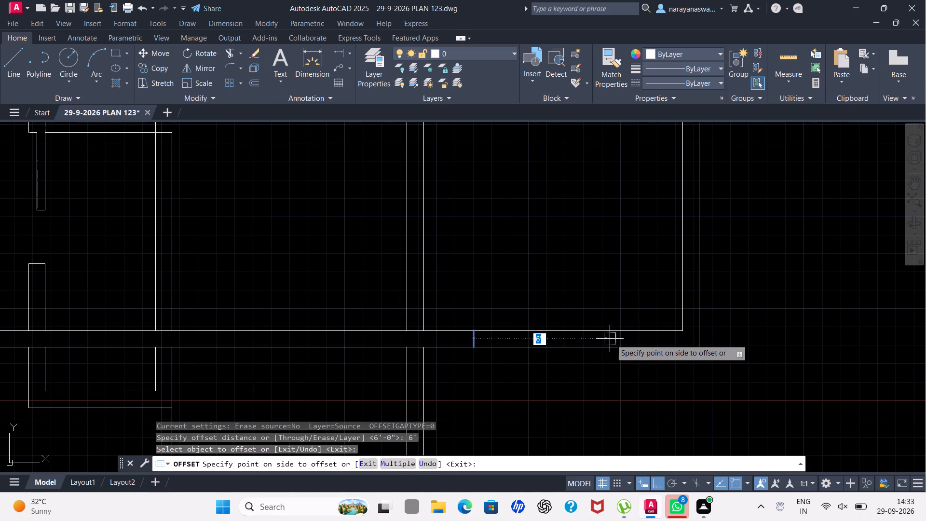
{"action": "left_click", "coordinate": [584, 336]}
{"action": "key", "text": "Escape"}
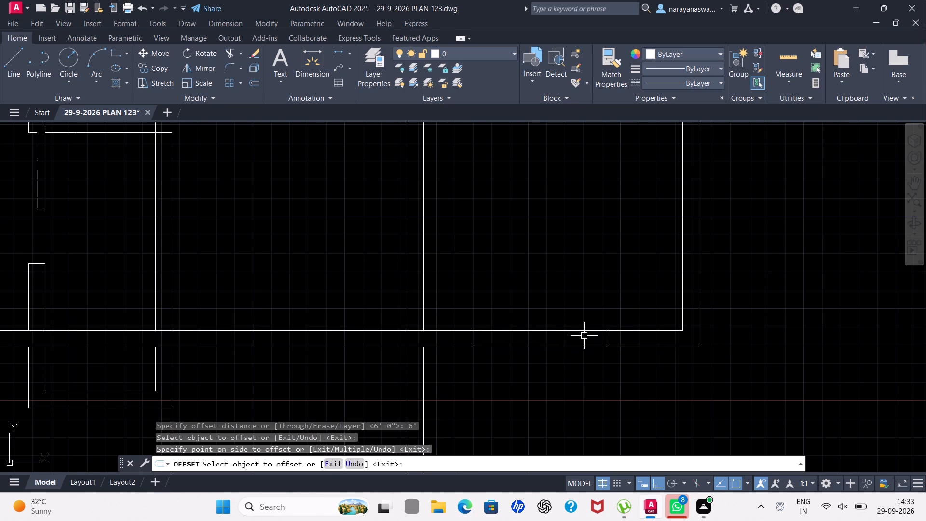
Draw a short vertical crossline through the bottom wall's thickness above the front outline, a little left of the right room's left wall.
{"action": "scroll", "coordinate": [584, 336], "scroll_direction": "down", "scroll_amount": 2}
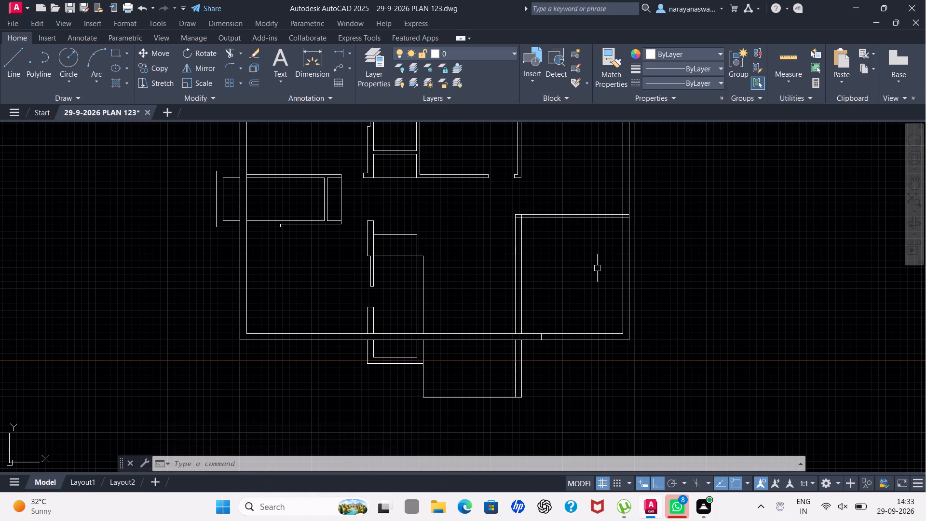
{"action": "scroll", "coordinate": [581, 337], "scroll_direction": "up", "scroll_amount": 1}
{"action": "scroll", "coordinate": [581, 337], "scroll_direction": "down", "scroll_amount": 1}
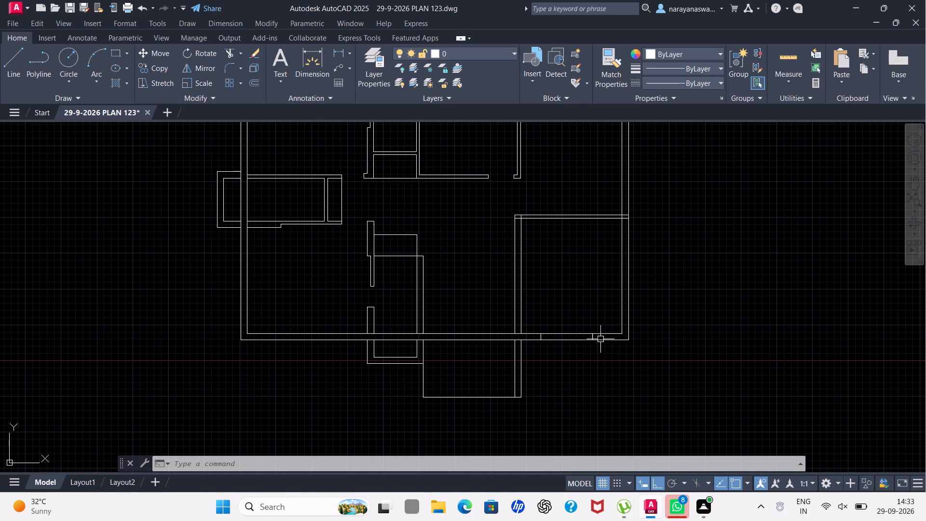
{"action": "scroll", "coordinate": [552, 326], "scroll_direction": "up", "scroll_amount": 1}
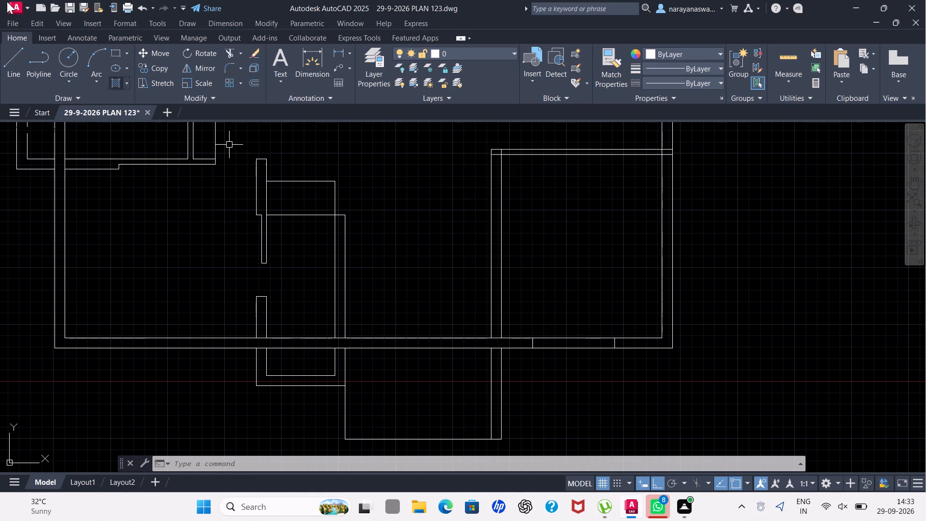
{"action": "left_click", "coordinate": [5, 55]}
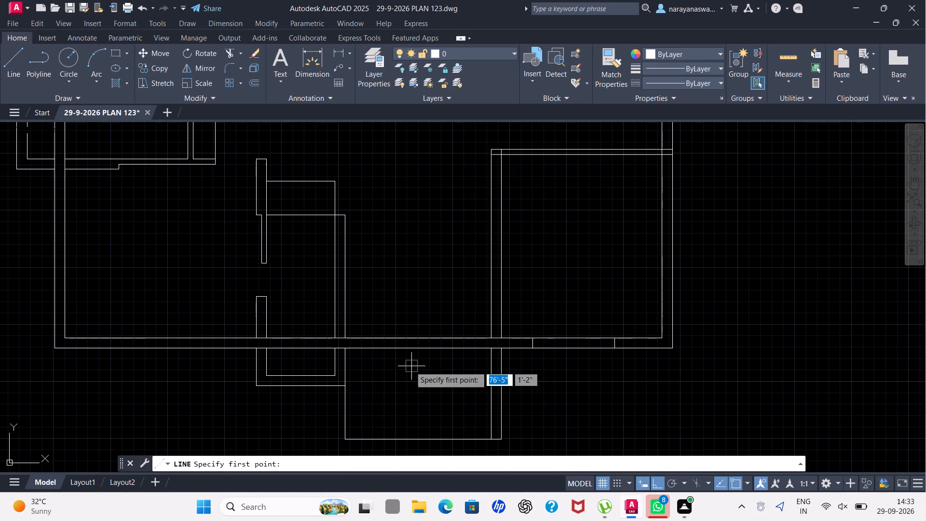
{"action": "scroll", "coordinate": [495, 390], "scroll_direction": "up", "scroll_amount": 1}
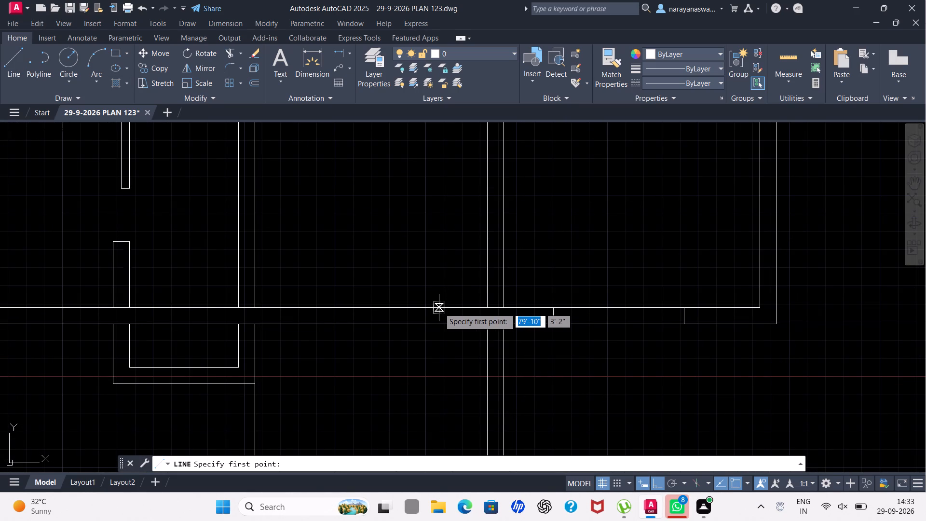
{"action": "left_click", "coordinate": [439, 308]}
{"action": "left_click", "coordinate": [439, 319]}
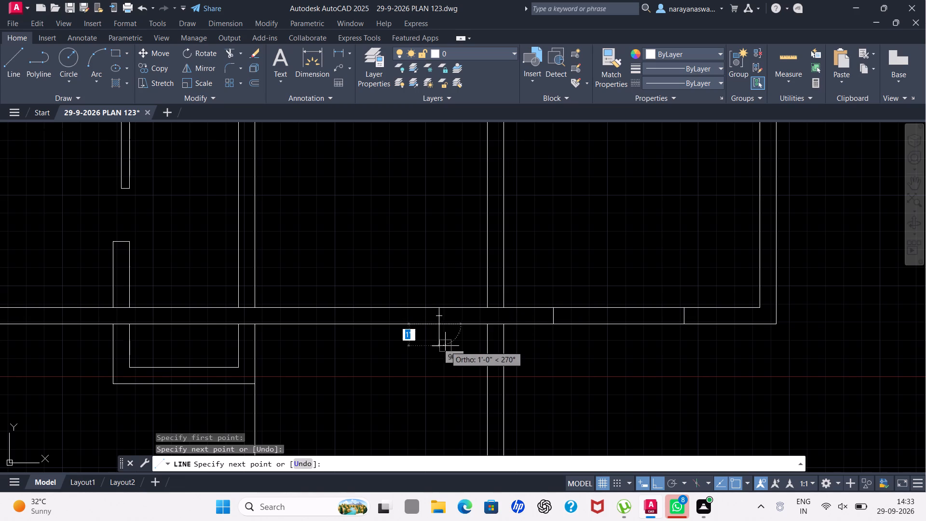
{"action": "key", "text": "Escape"}
Offset the crossline in the bottom wall above the front outline 5' to the left.
{"action": "key", "text": "o"}
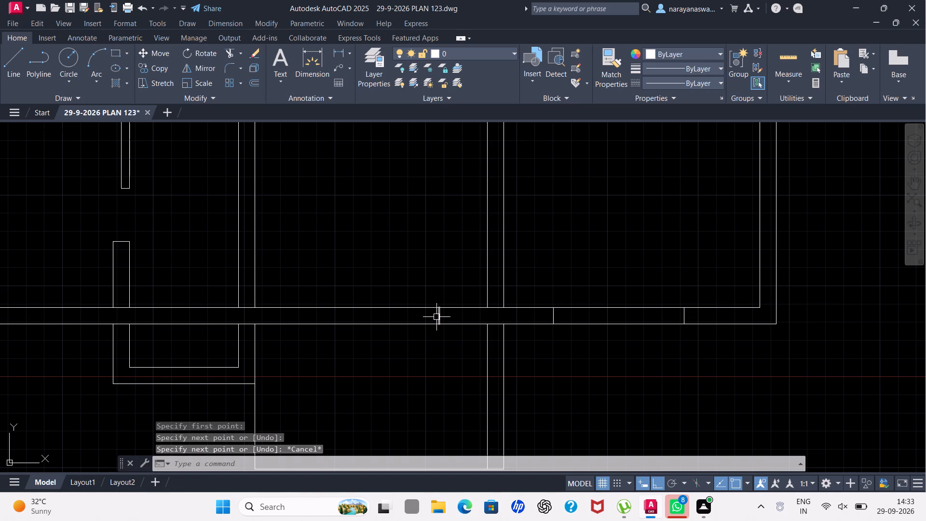
{"action": "key", "text": "f"}
{"action": "left_click", "coordinate": [463, 343]}
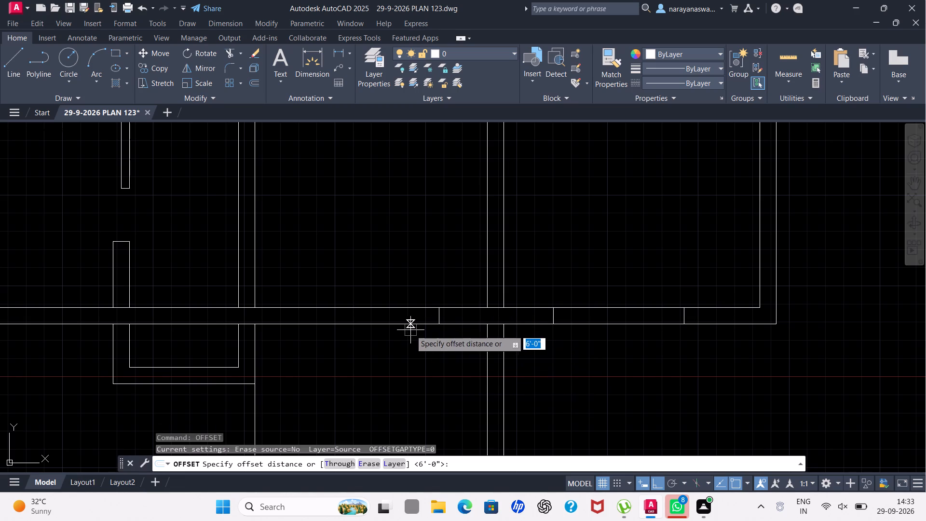
{"action": "key", "text": "5"}
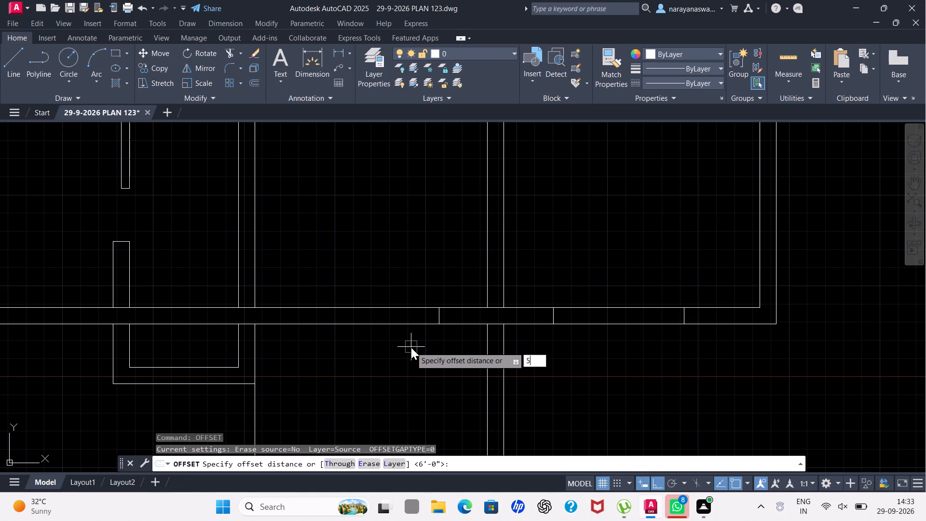
{"action": "key", "text": "apostrophe"}
{"action": "key", "text": "Return"}
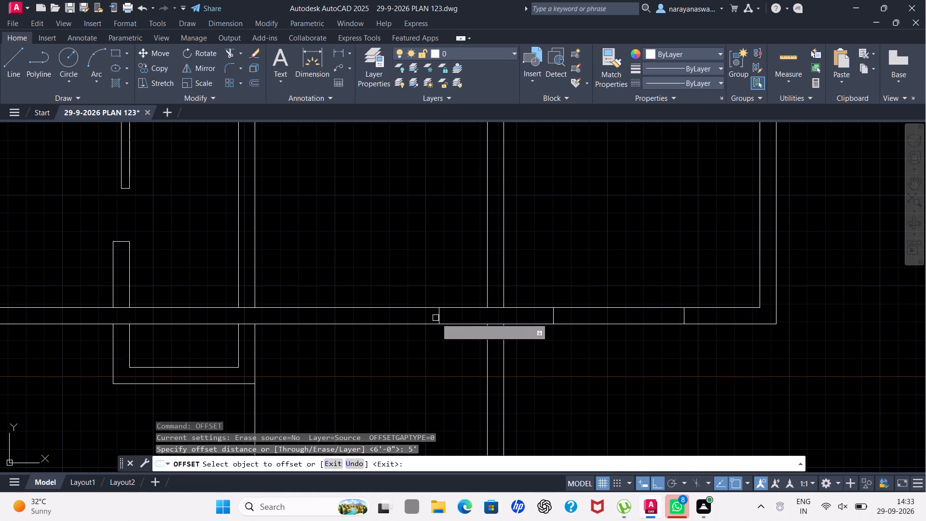
{"action": "left_click", "coordinate": [436, 318]}
{"action": "left_click", "coordinate": [370, 316]}
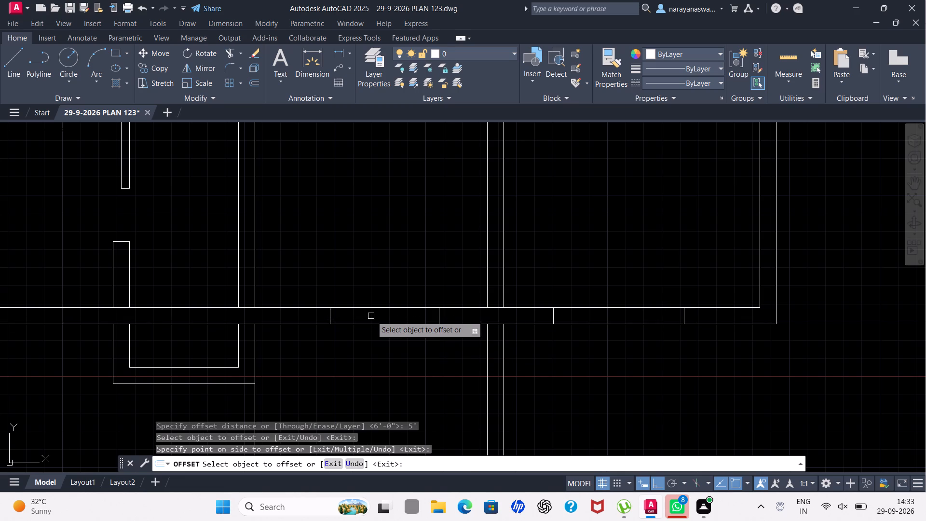
{"action": "key", "text": "Escape"}
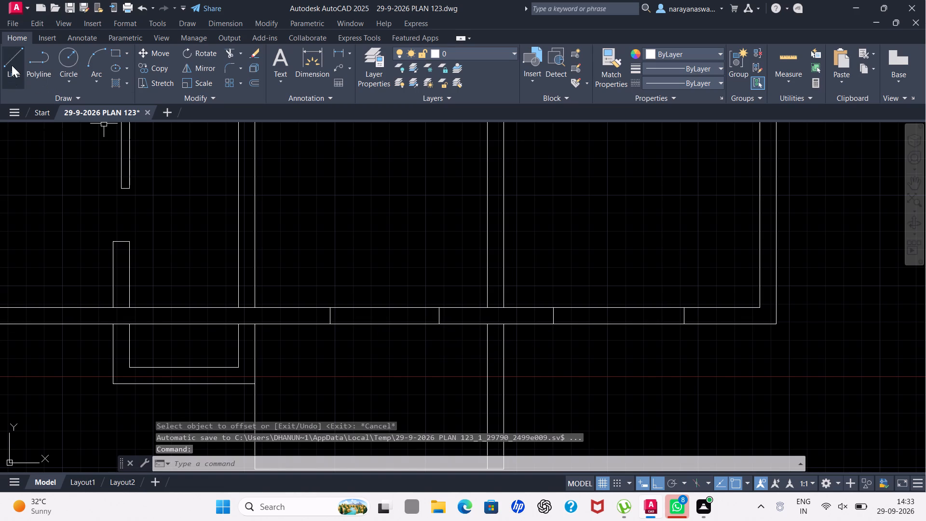
Draw a vertical line across the bottom wall's thickness inside the 5' opening, about 2'-5" right of its left crossline.
{"action": "left_click", "coordinate": [12, 65]}
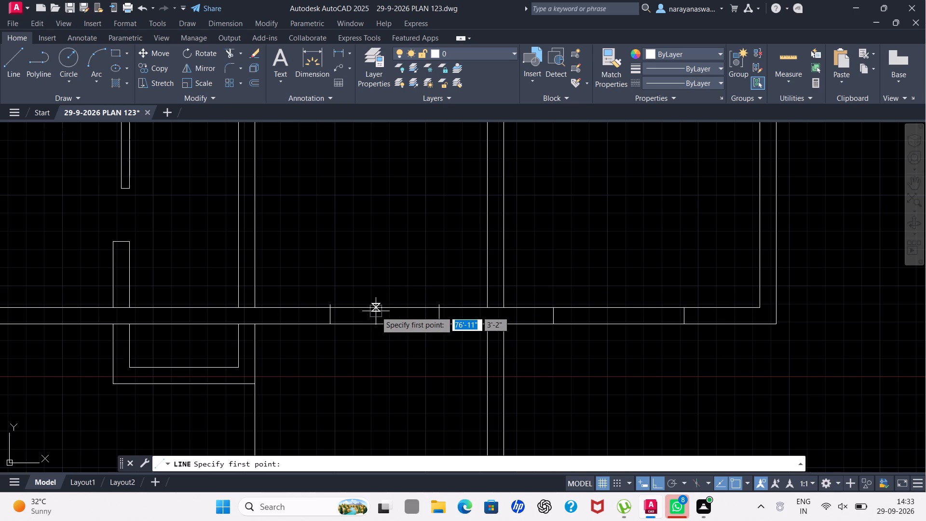
{"action": "scroll", "coordinate": [376, 311], "scroll_direction": "up", "scroll_amount": 2}
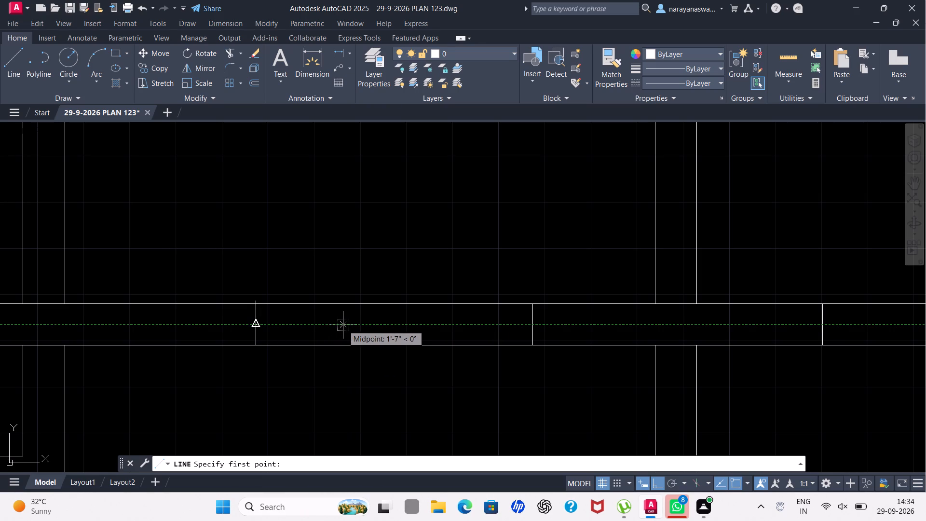
{"action": "left_click", "coordinate": [390, 324]}
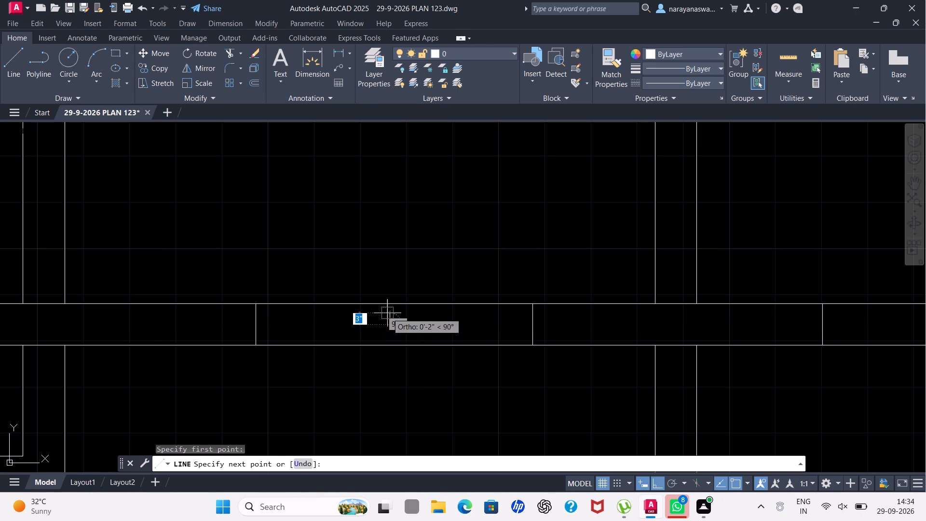
{"action": "left_click", "coordinate": [388, 305]}
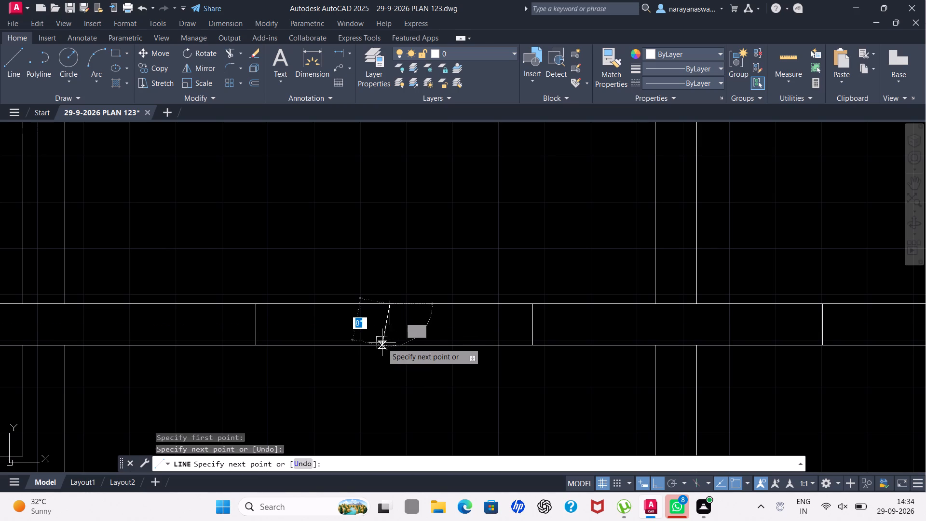
{"action": "left_click", "coordinate": [388, 343]}
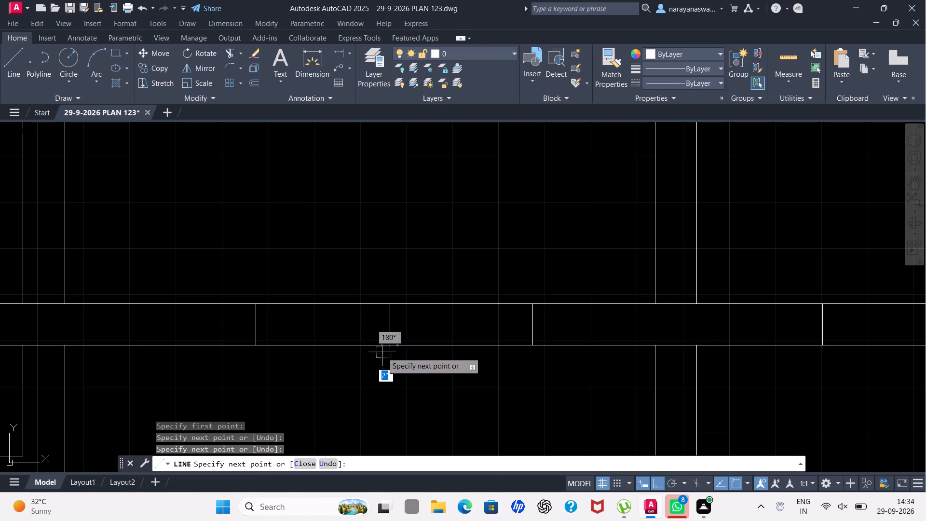
{"action": "key", "text": "Escape"}
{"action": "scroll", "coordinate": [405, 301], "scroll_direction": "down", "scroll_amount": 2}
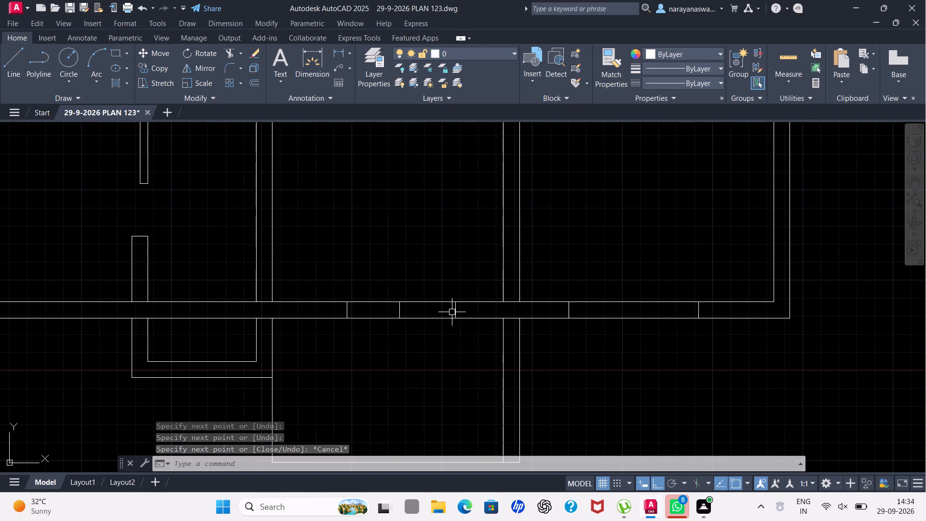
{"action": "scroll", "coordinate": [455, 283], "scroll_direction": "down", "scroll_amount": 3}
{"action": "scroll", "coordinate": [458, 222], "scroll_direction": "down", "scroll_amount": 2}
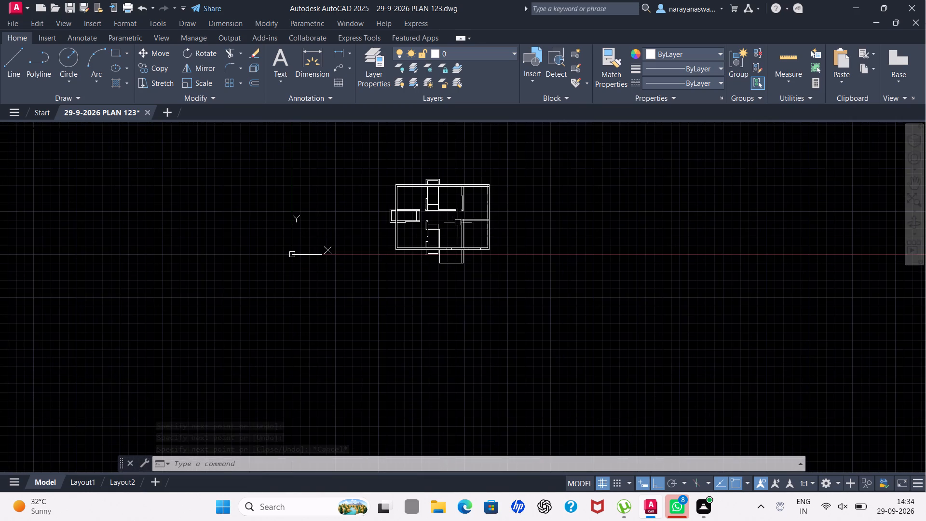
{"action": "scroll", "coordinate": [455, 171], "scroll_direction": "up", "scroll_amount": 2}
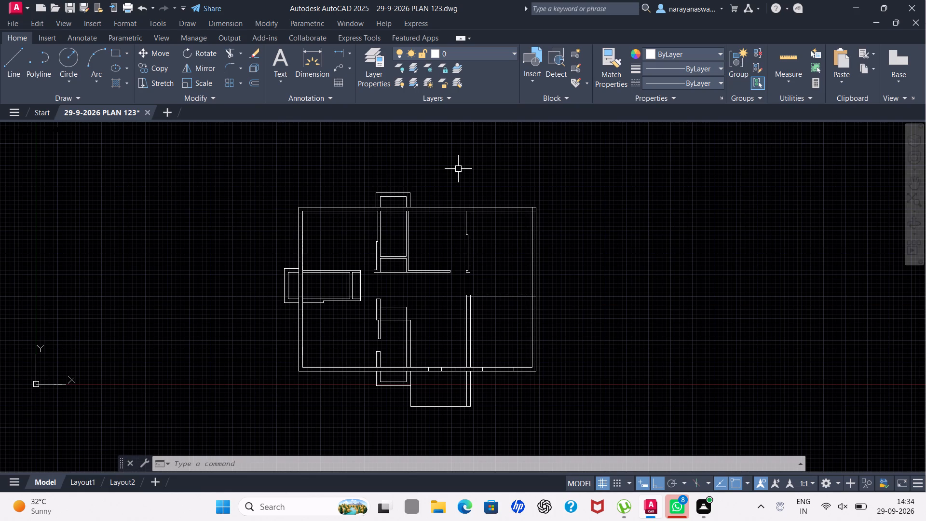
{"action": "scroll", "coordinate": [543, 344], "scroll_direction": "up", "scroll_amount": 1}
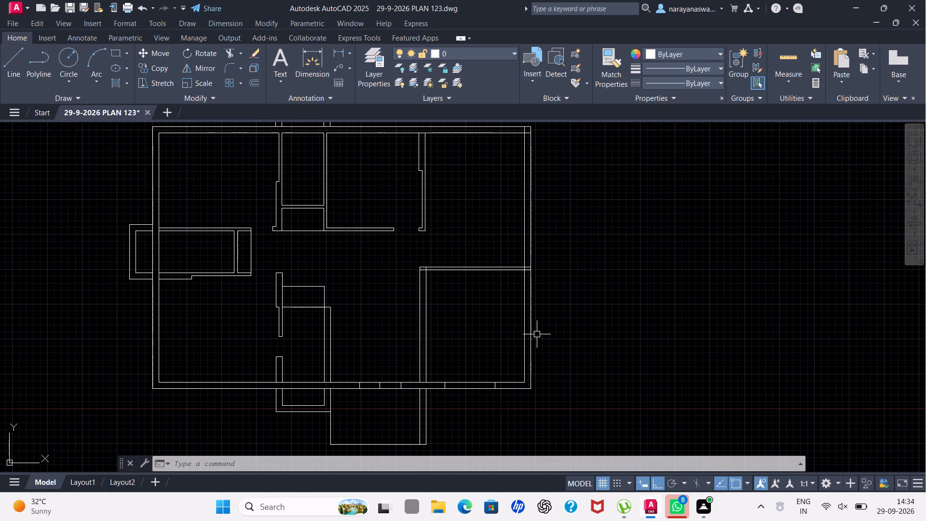
Draw a short vertical crossline through the bottom wall's thickness above the small bottom projection, right of its left wall.
{"action": "scroll", "coordinate": [546, 346], "scroll_direction": "up", "scroll_amount": 1}
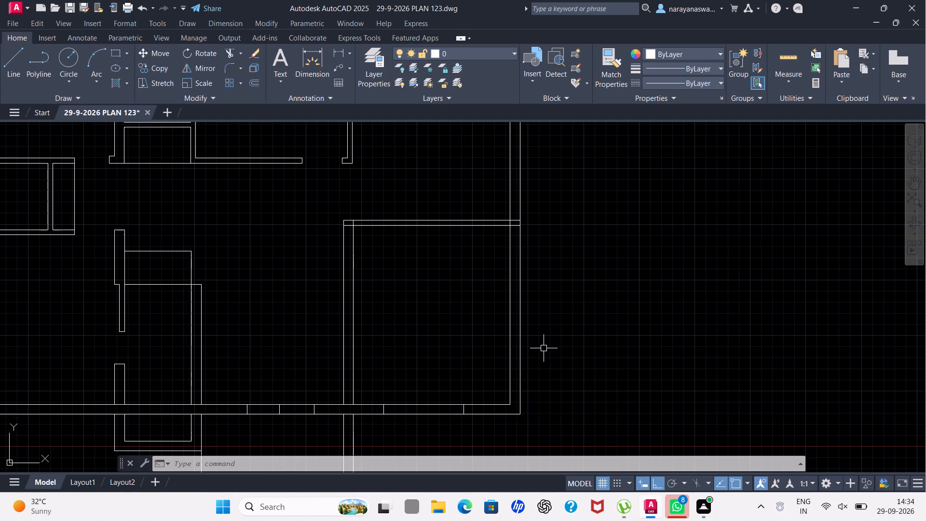
{"action": "scroll", "coordinate": [544, 347], "scroll_direction": "down", "scroll_amount": 1}
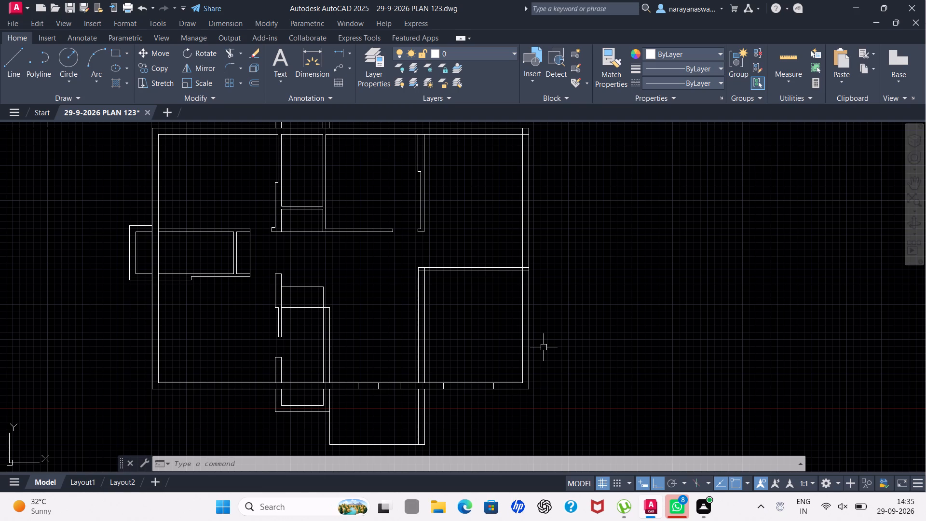
{"action": "scroll", "coordinate": [570, 331], "scroll_direction": "down", "scroll_amount": 1}
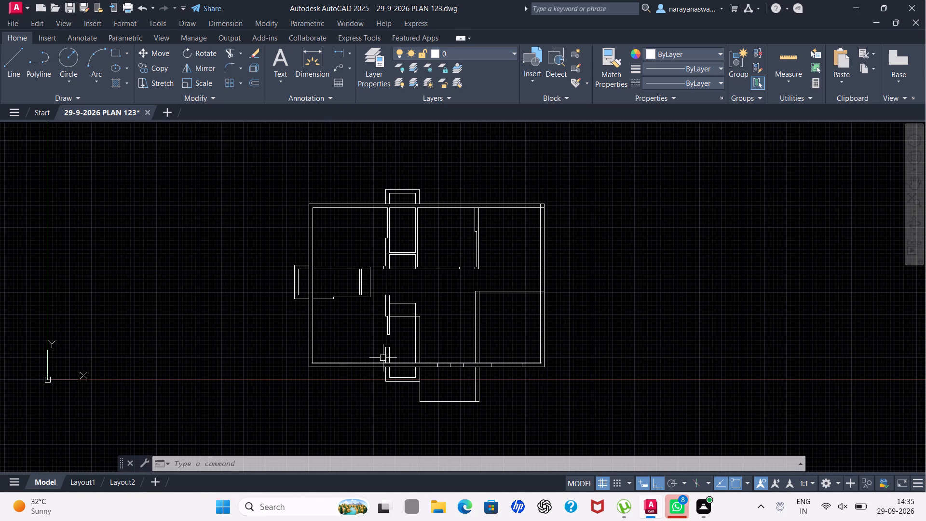
{"action": "scroll", "coordinate": [414, 386], "scroll_direction": "up", "scroll_amount": 1}
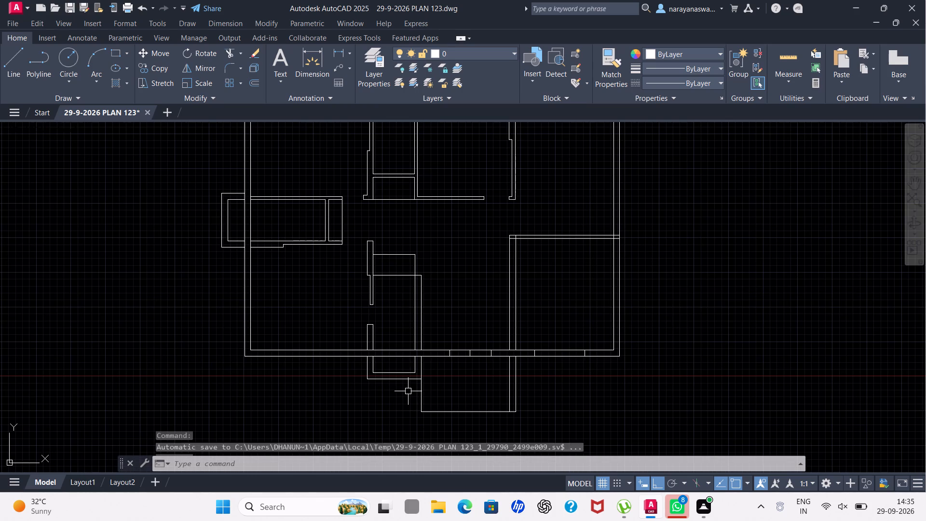
{"action": "scroll", "coordinate": [408, 391], "scroll_direction": "up", "scroll_amount": 1}
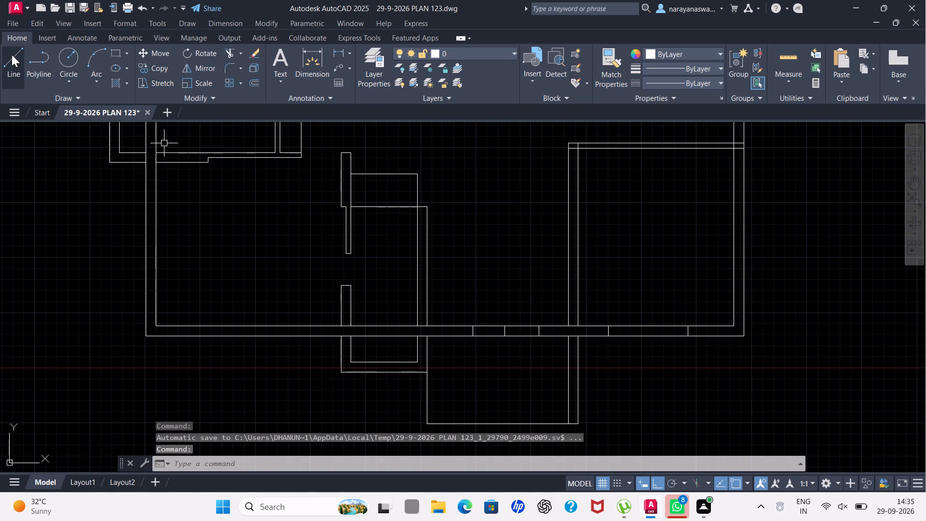
{"action": "left_click", "coordinate": [12, 55]}
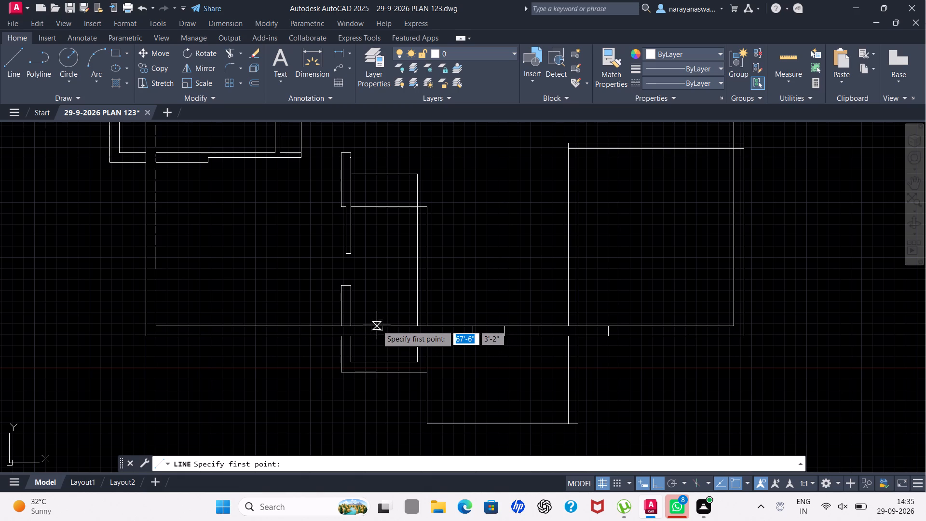
{"action": "left_click", "coordinate": [377, 325]}
{"action": "left_click", "coordinate": [377, 335]}
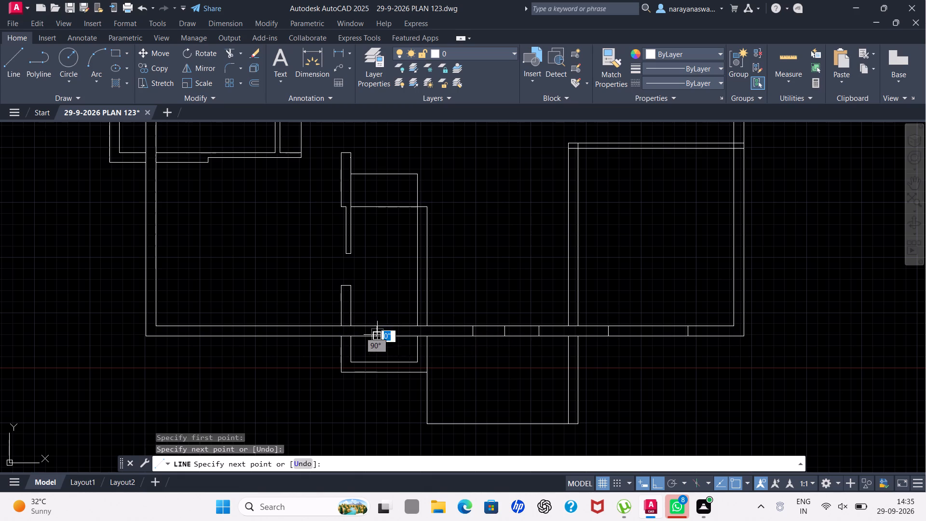
{"action": "key", "text": "Escape"}
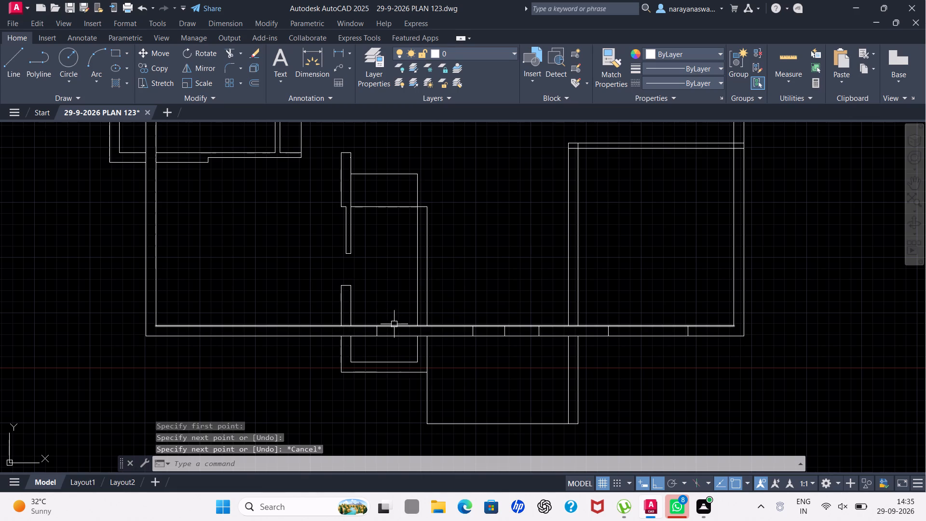
Draw a 9" vertical crossline through the bottom wall in line with the inner face of the small bottom projection's right wall.
{"action": "left_click", "coordinate": [3, 65]}
{"action": "scroll", "coordinate": [443, 354], "scroll_direction": "up", "scroll_amount": 1}
{"action": "scroll", "coordinate": [396, 354], "scroll_direction": "up", "scroll_amount": 2}
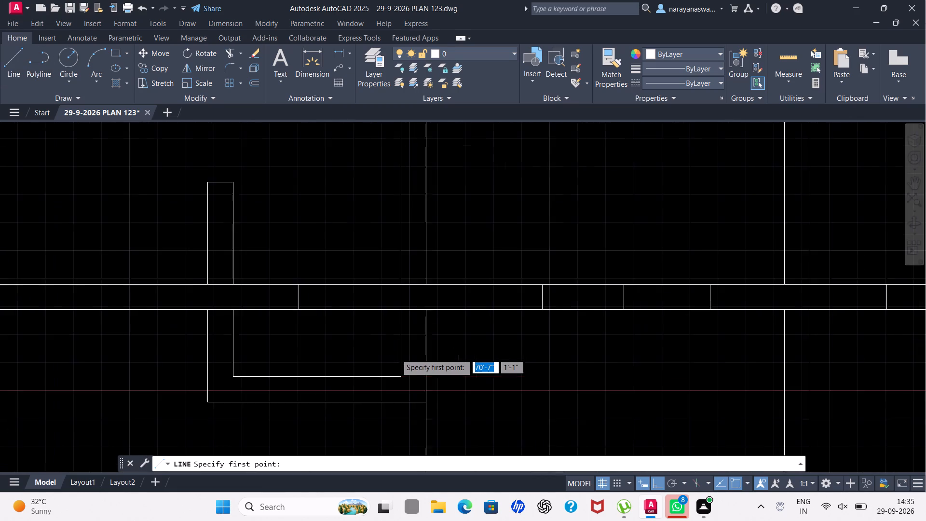
{"action": "left_click", "coordinate": [400, 239]}
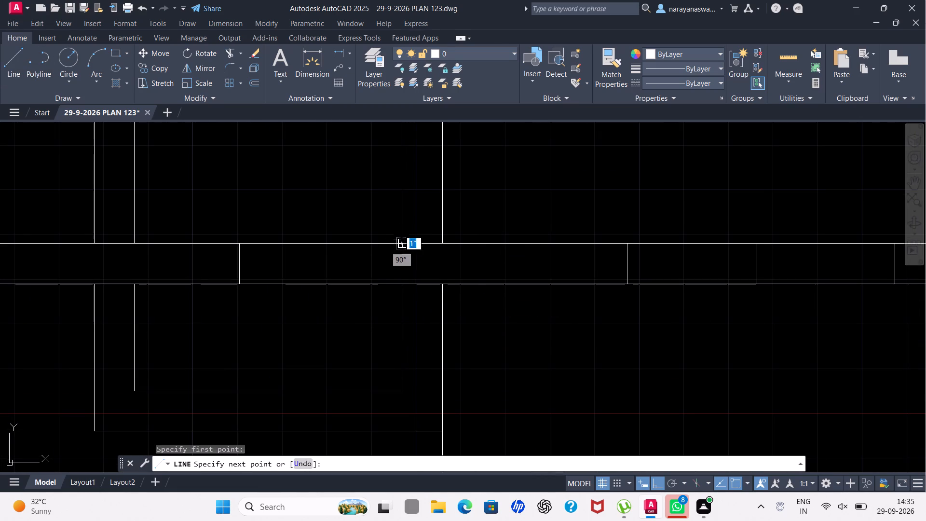
{"action": "left_click", "coordinate": [404, 287]}
{"action": "key", "text": "Escape"}
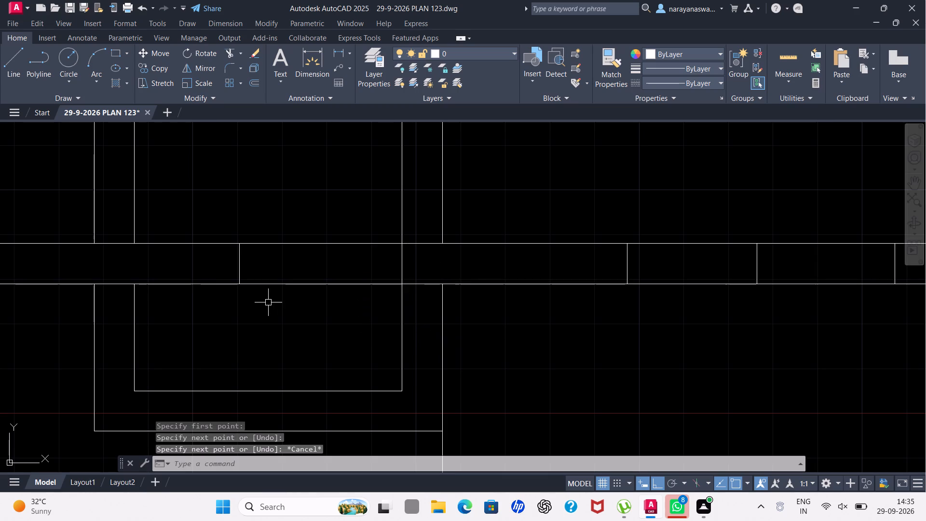
Draw a horizontal line along the middle of the bottom wall's thickness between the two crosslines above the small projection.
{"action": "scroll", "coordinate": [320, 302], "scroll_direction": "down", "scroll_amount": 3}
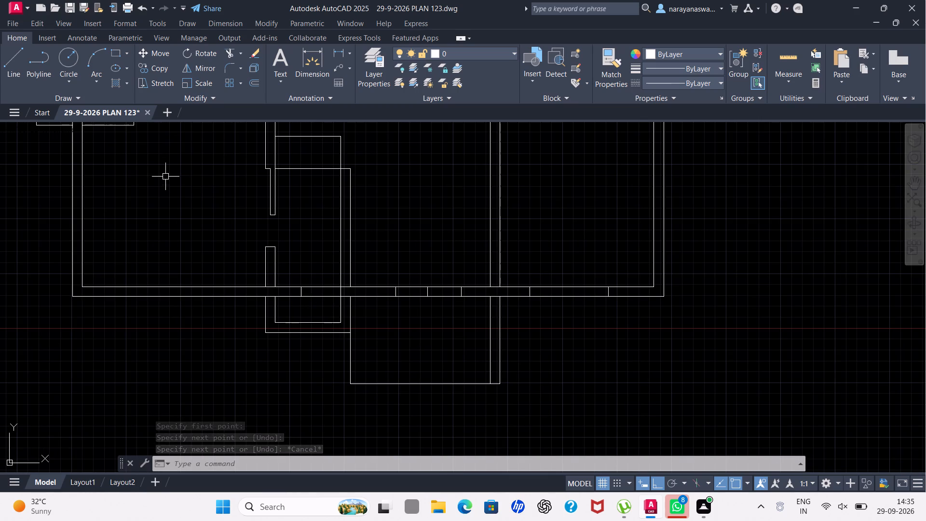
{"action": "left_click", "coordinate": [18, 55]}
{"action": "scroll", "coordinate": [308, 249], "scroll_direction": "up", "scroll_amount": 2}
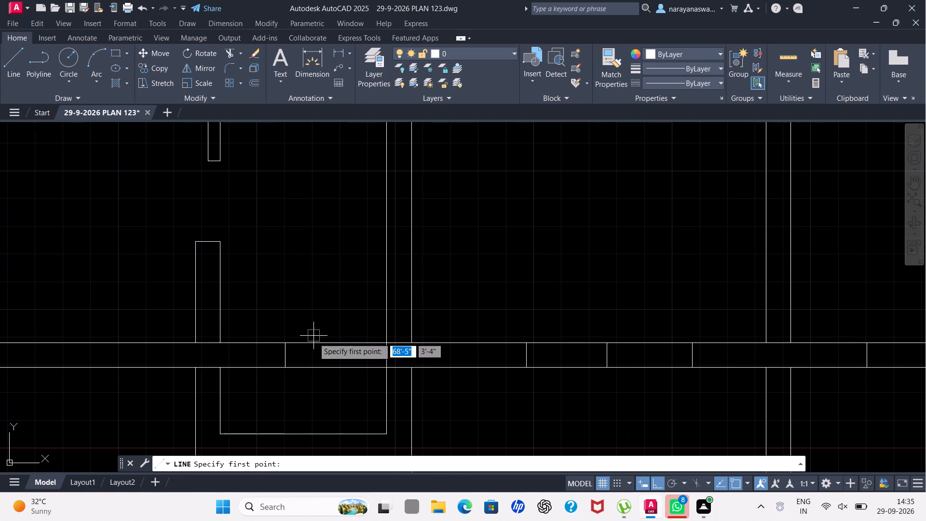
{"action": "left_click_drag", "start_coordinate": [284, 356], "coordinate": [288, 356]}
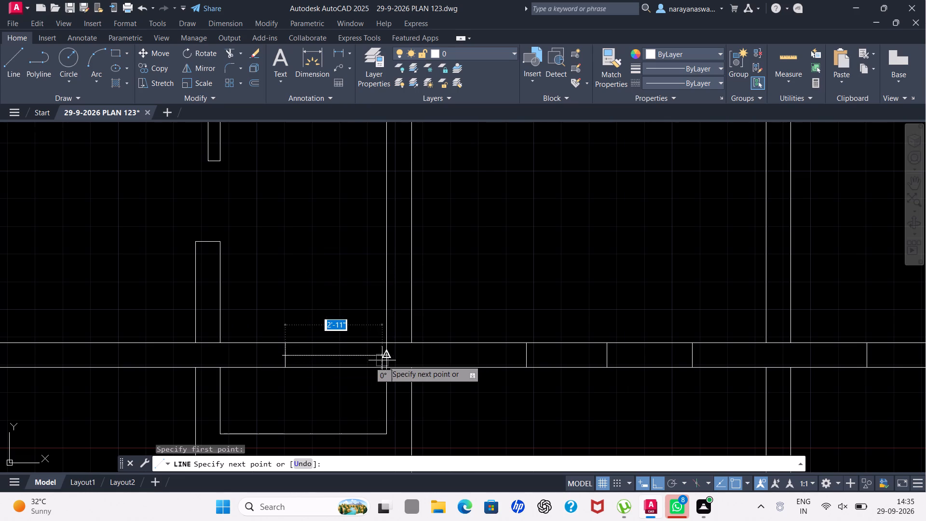
{"action": "left_click", "coordinate": [381, 358]}
{"action": "key", "text": "Escape"}
{"action": "scroll", "coordinate": [380, 358], "scroll_direction": "down", "scroll_amount": 3}
{"action": "scroll", "coordinate": [466, 394], "scroll_direction": "down", "scroll_amount": 1}
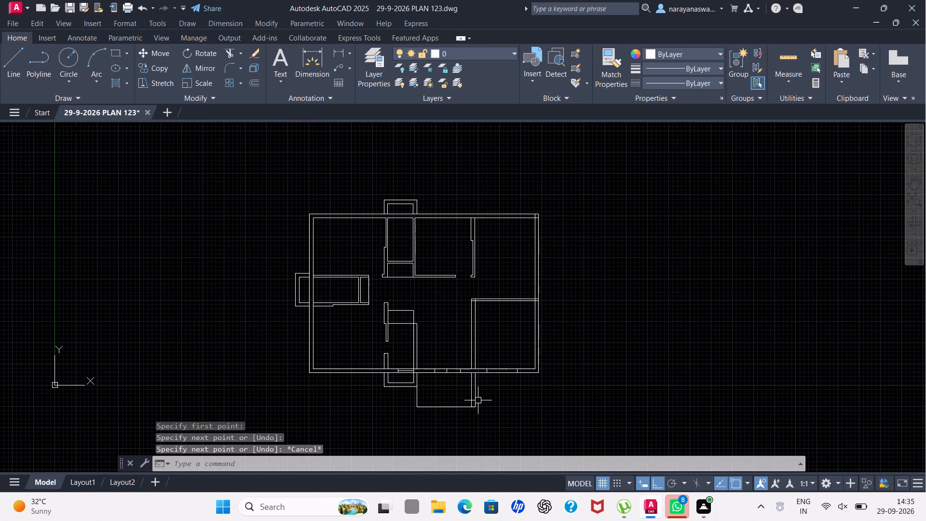
Delete the left vertical line and the bottom horizontal line of the front outline.
{"action": "scroll", "coordinate": [490, 428], "scroll_direction": "up", "scroll_amount": 2}
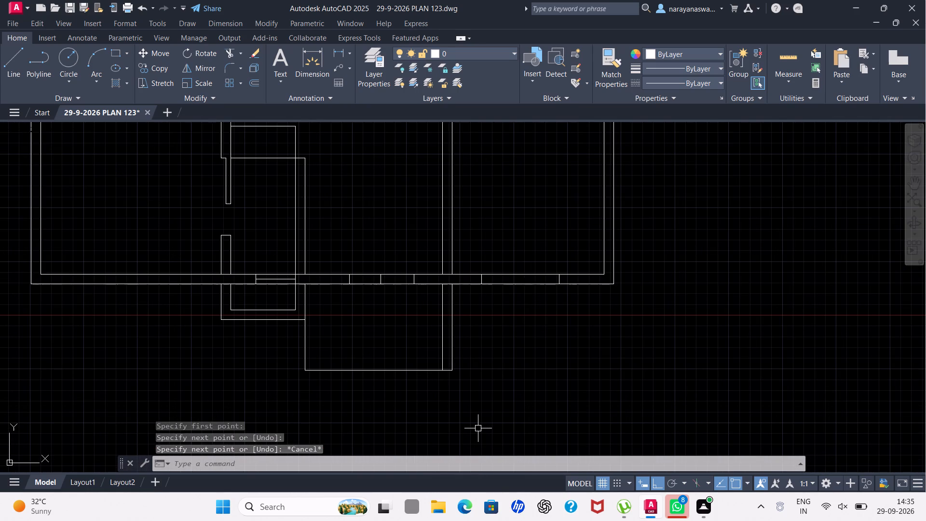
{"action": "scroll", "coordinate": [441, 431], "scroll_direction": "down", "scroll_amount": 1}
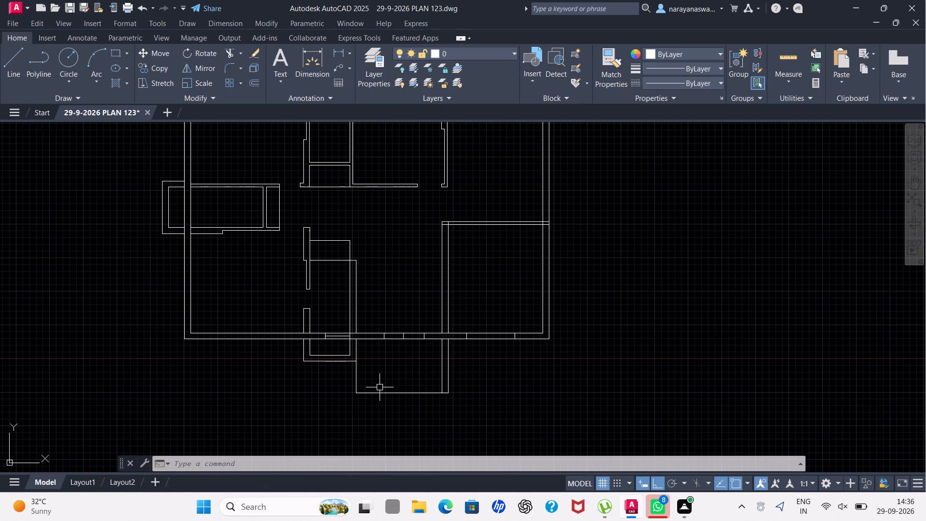
{"action": "scroll", "coordinate": [355, 391], "scroll_direction": "up", "scroll_amount": 2}
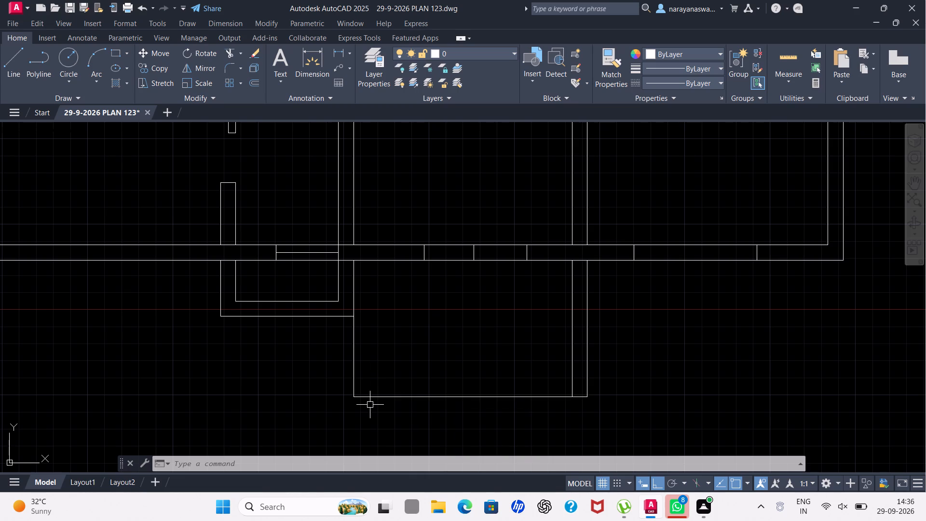
{"action": "left_click", "coordinate": [354, 367]}
{"action": "left_click", "coordinate": [475, 399]}
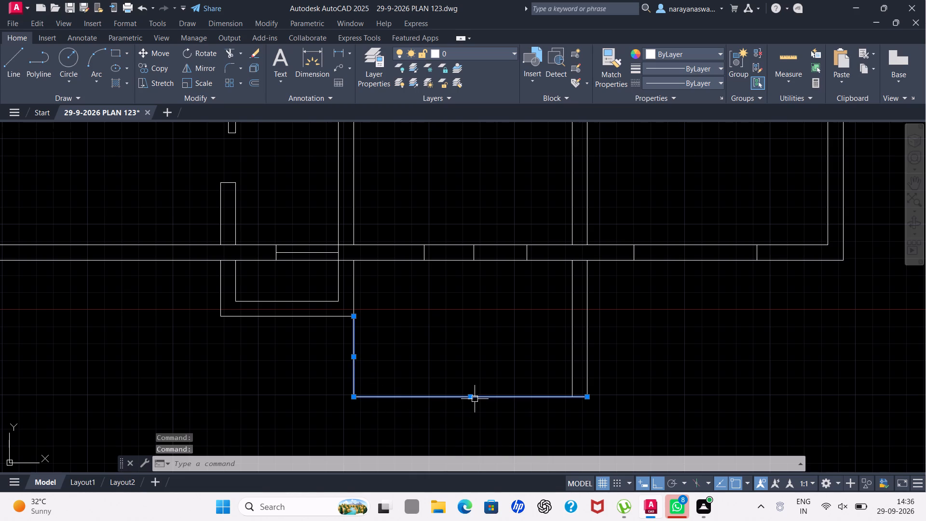
{"action": "key", "text": "Delete"}
{"action": "left_click", "coordinate": [14, 60]}
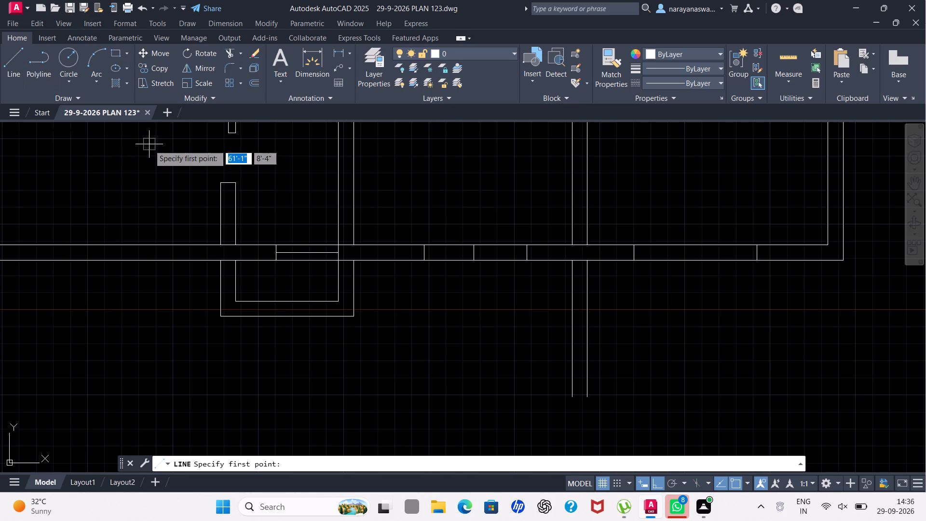
{"action": "key", "text": "Escape"}
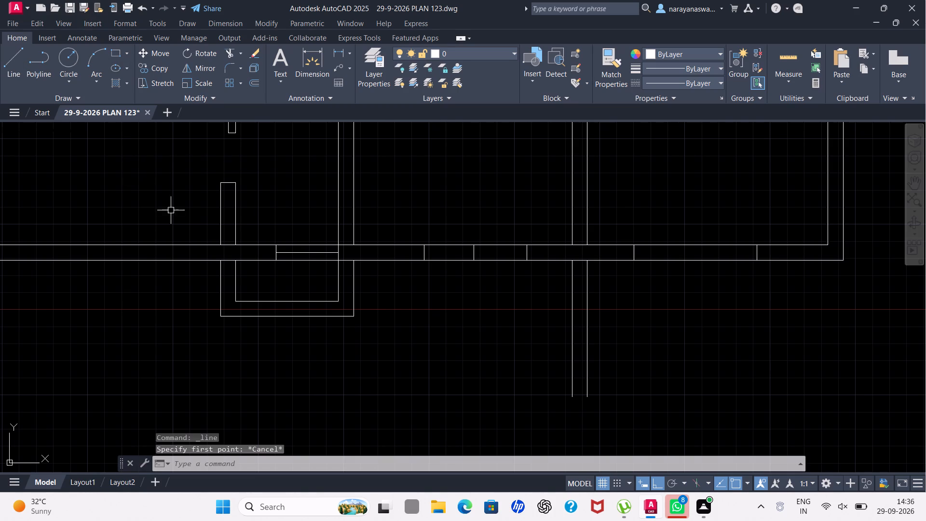
Load the HIDDEN2 linetype and make it the current linetype.
{"action": "left_click", "coordinate": [718, 84]}
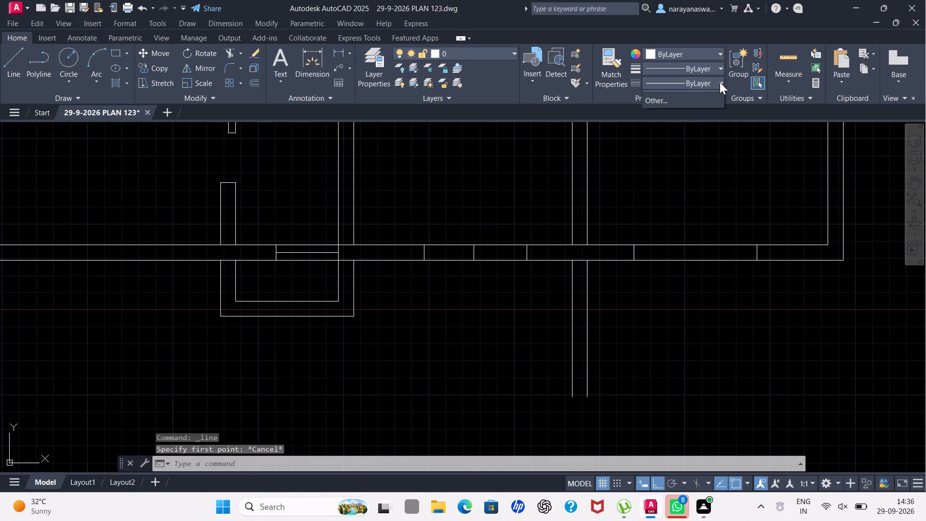
{"action": "left_click", "coordinate": [665, 136]}
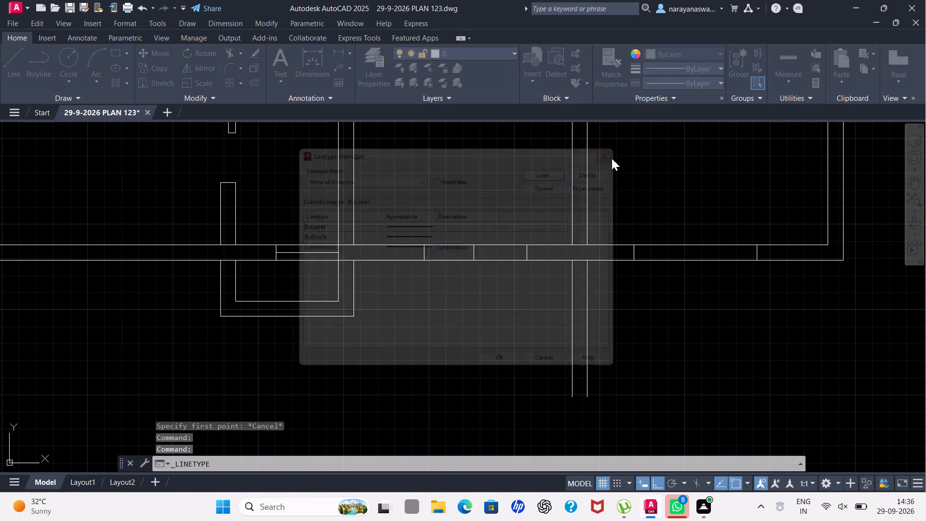
{"action": "left_click", "coordinate": [570, 162]}
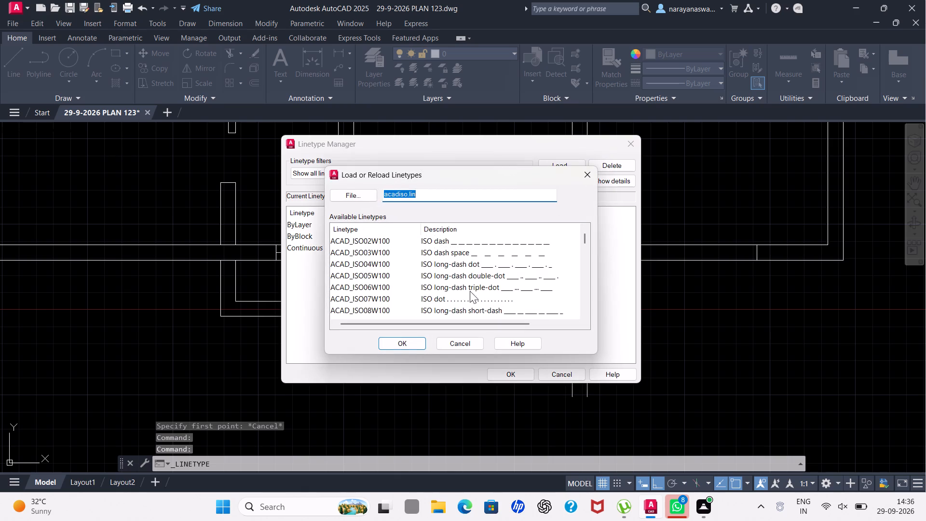
{"action": "scroll", "coordinate": [506, 255], "scroll_direction": "down", "scroll_amount": 5}
{"action": "scroll", "coordinate": [416, 260], "scroll_direction": "down", "scroll_amount": 2}
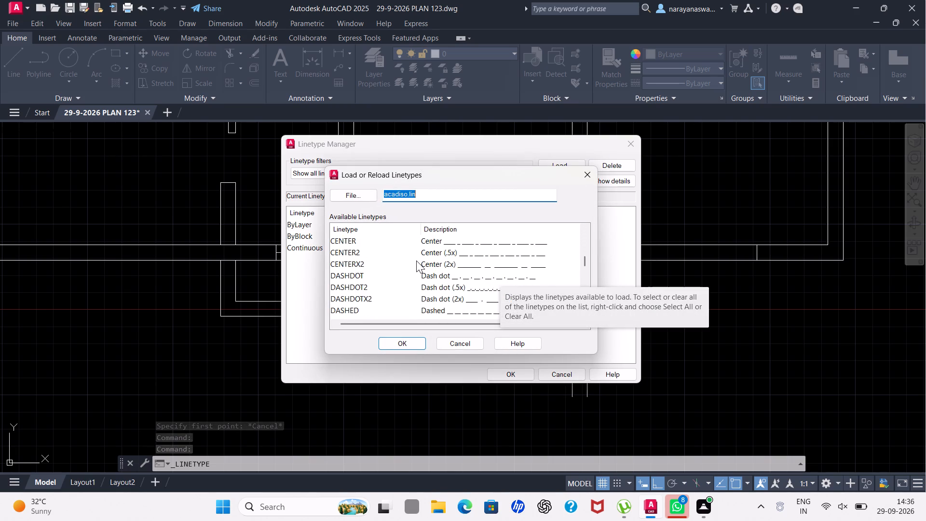
{"action": "scroll", "coordinate": [416, 260], "scroll_direction": "down", "scroll_amount": 1}
{"action": "scroll", "coordinate": [471, 269], "scroll_direction": "down", "scroll_amount": 6}
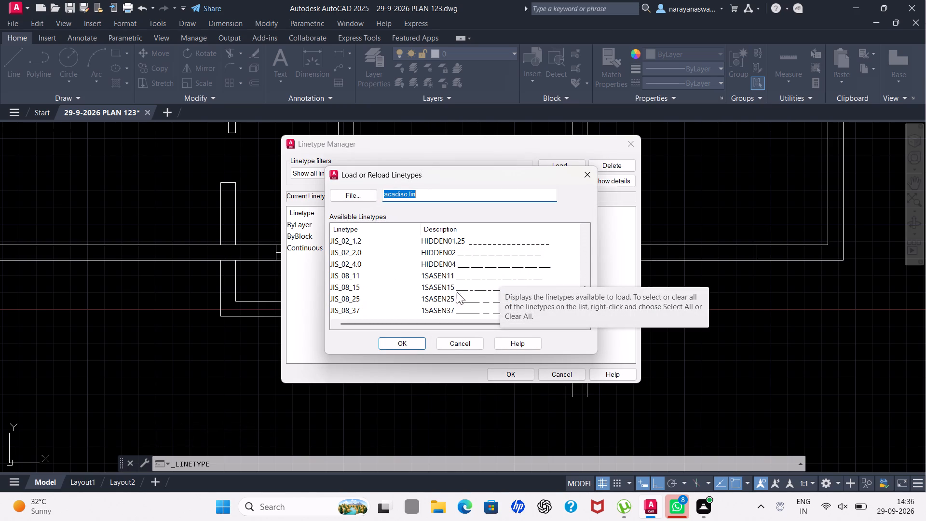
{"action": "scroll", "coordinate": [452, 279], "scroll_direction": "up", "scroll_amount": 2}
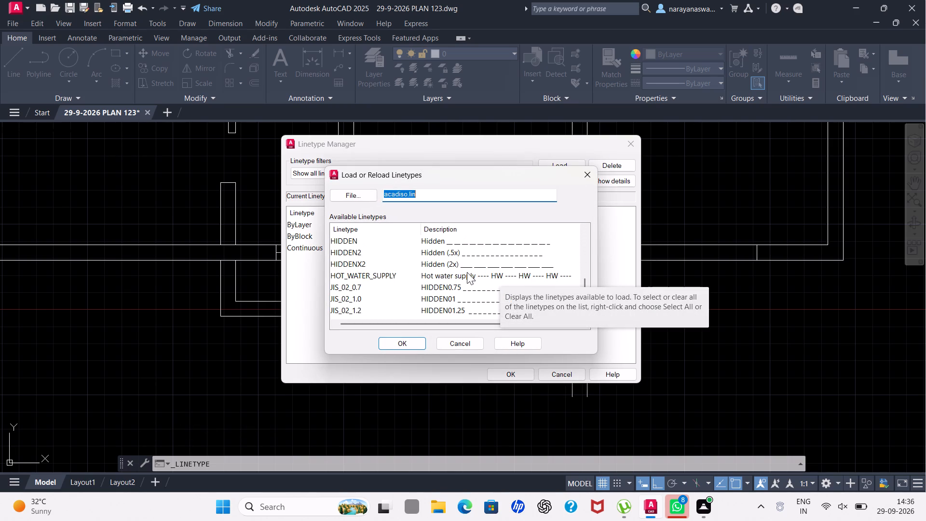
{"action": "left_click", "coordinate": [482, 251]}
{"action": "left_click", "coordinate": [400, 343]}
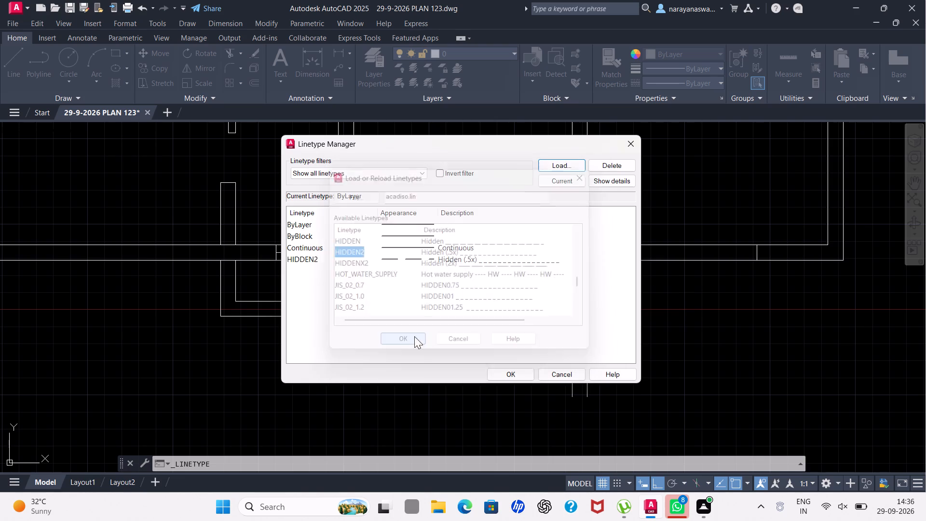
{"action": "left_click", "coordinate": [500, 370]}
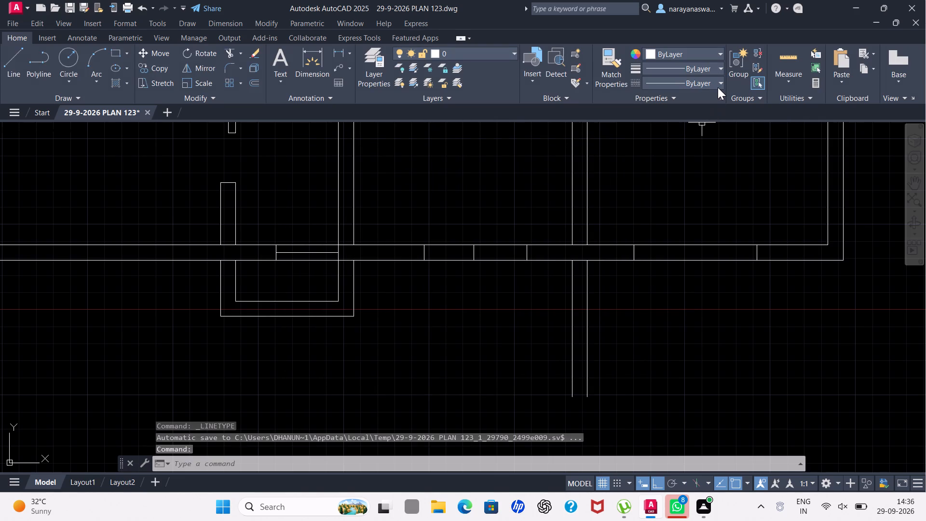
{"action": "left_click", "coordinate": [720, 82]}
{"action": "left_click", "coordinate": [668, 138]}
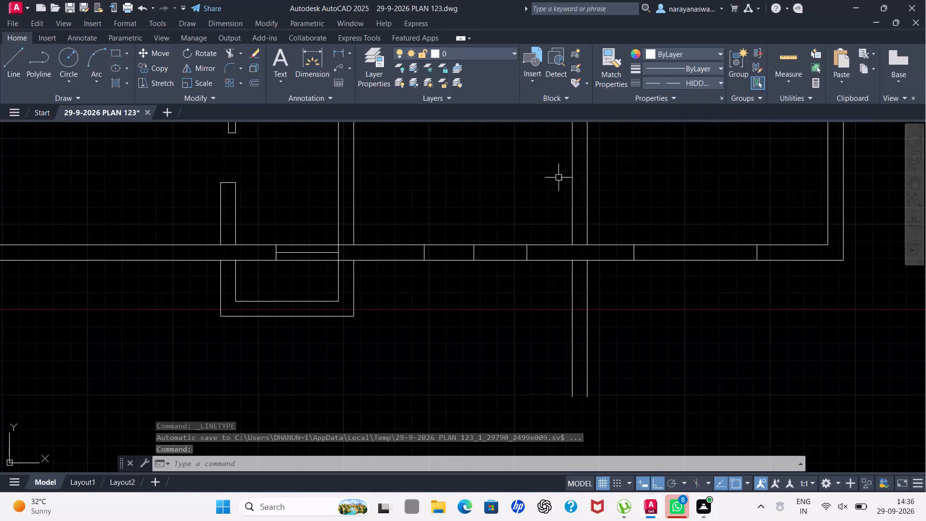
Draw the front outline dashed, 3'-11" down from the small projection's bottom edge, then across to the lower end of the right extended wall.
{"action": "left_click", "coordinate": [10, 65]}
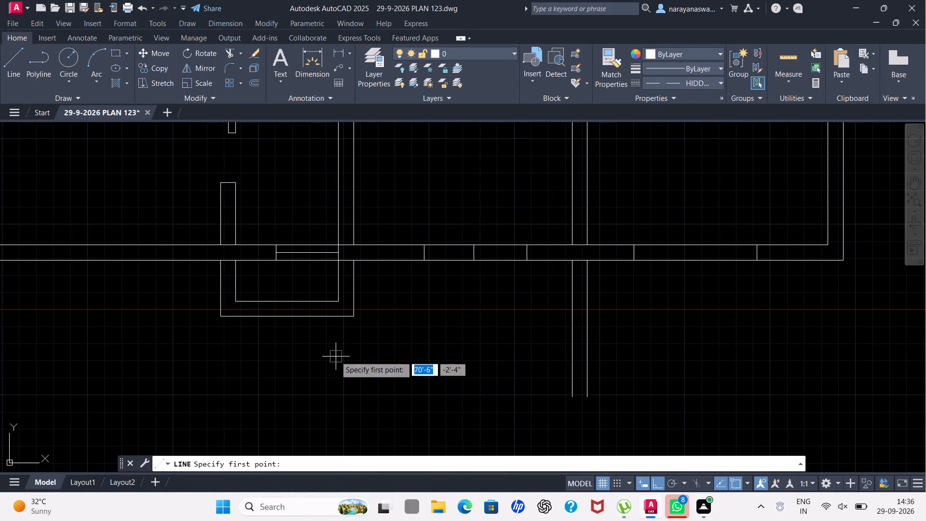
{"action": "left_click", "coordinate": [341, 320]}
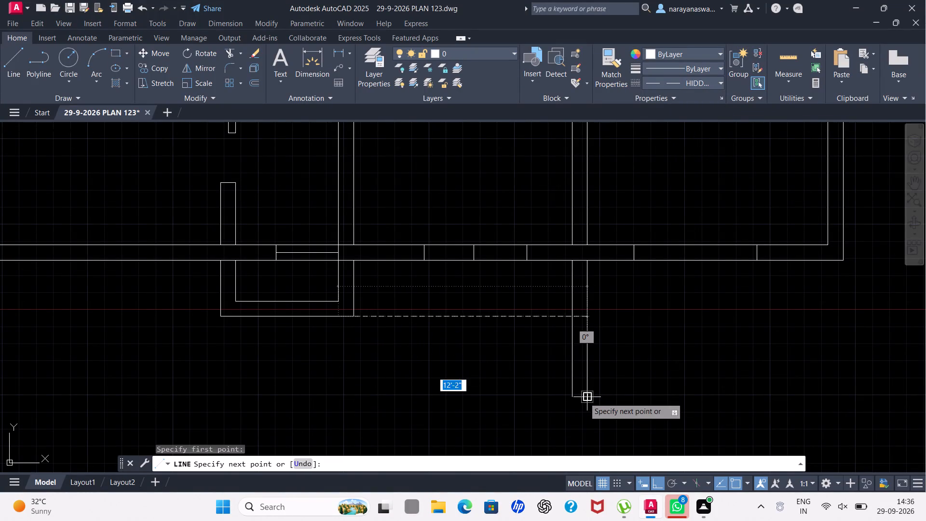
{"action": "left_click", "coordinate": [339, 396]}
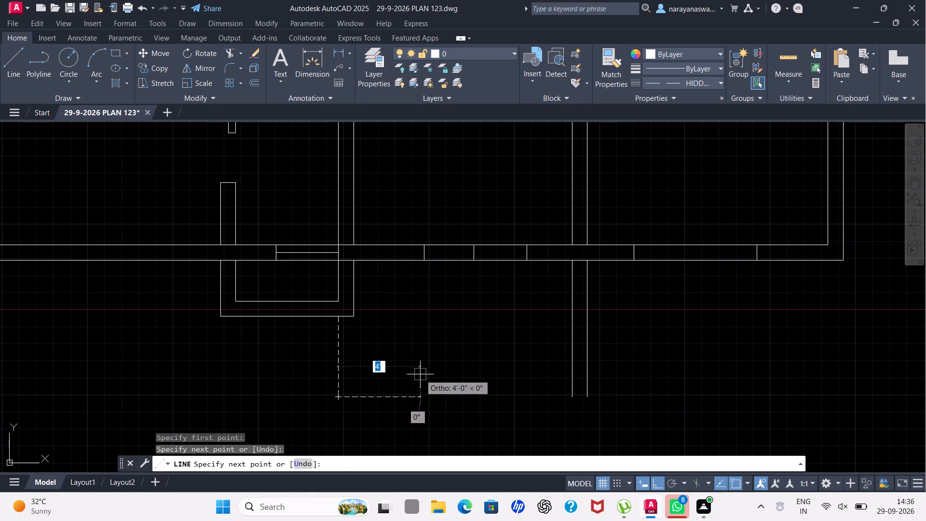
{"action": "left_click", "coordinate": [591, 398]}
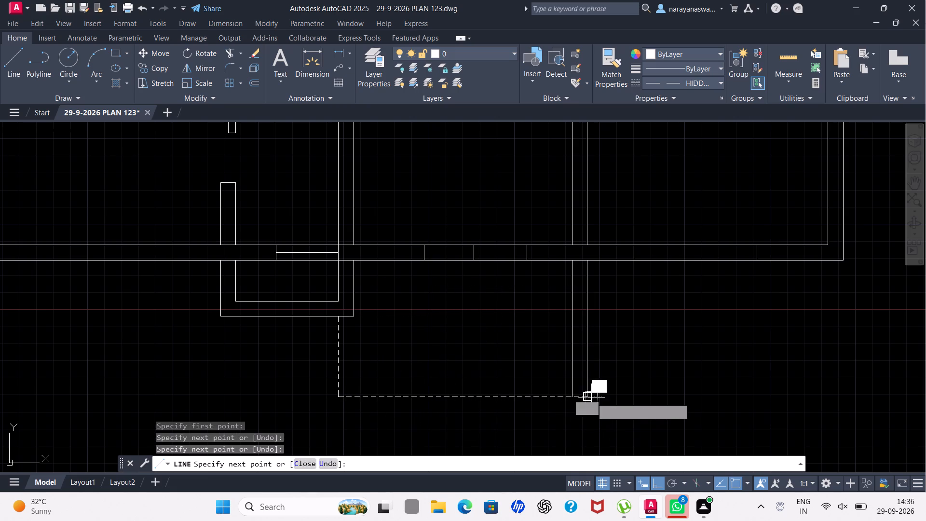
{"action": "key", "text": "Escape"}
{"action": "scroll", "coordinate": [557, 411], "scroll_direction": "down", "scroll_amount": 2}
{"action": "scroll", "coordinate": [542, 402], "scroll_direction": "up", "scroll_amount": 1}
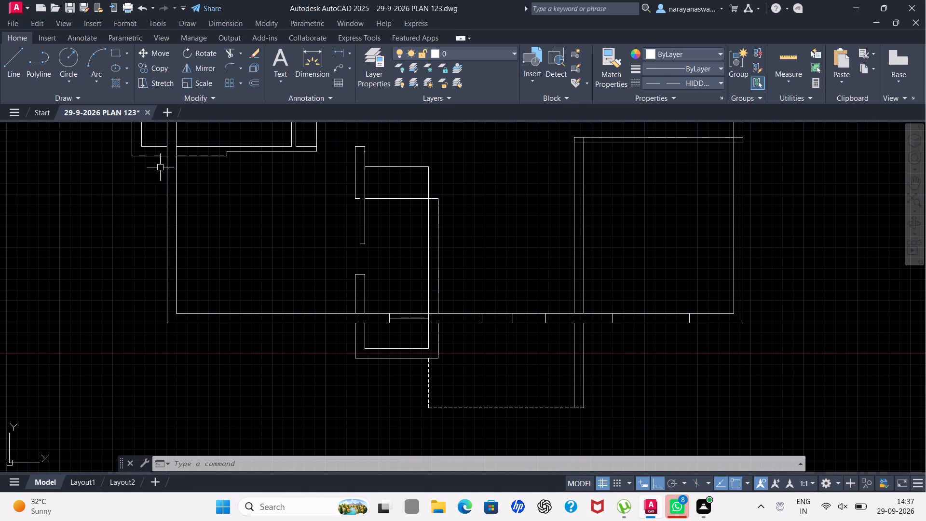
Draw a dashed vertical line from the small projection's bottom outer corner down to the horizontal line of the front outline.
{"action": "left_click", "coordinate": [14, 64]}
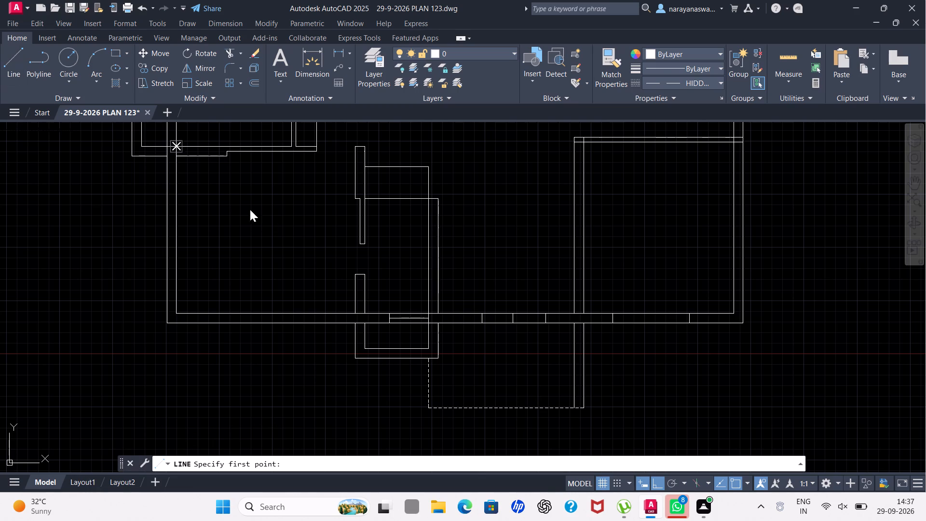
{"action": "scroll", "coordinate": [490, 393], "scroll_direction": "down", "scroll_amount": 2}
{"action": "scroll", "coordinate": [512, 420], "scroll_direction": "up", "scroll_amount": 2}
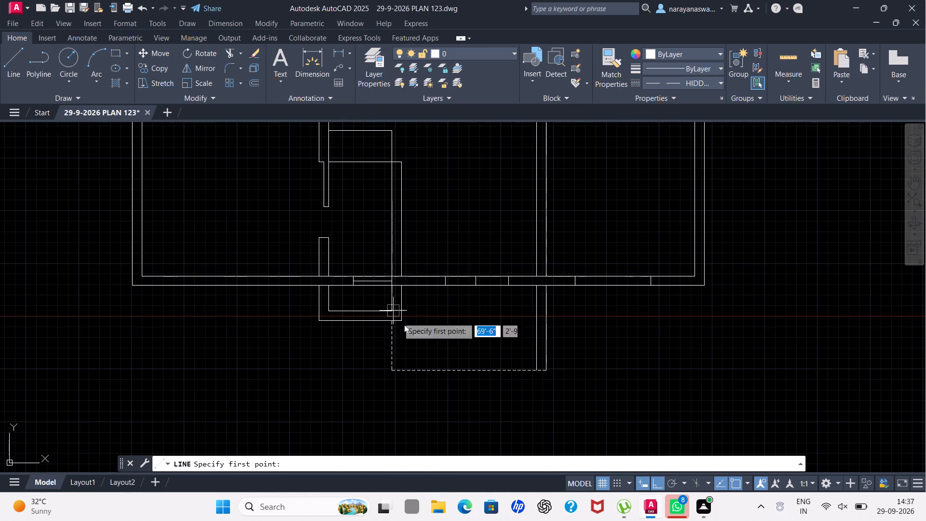
{"action": "scroll", "coordinate": [504, 429], "scroll_direction": "up", "scroll_amount": 1}
{"action": "left_click", "coordinate": [341, 259]}
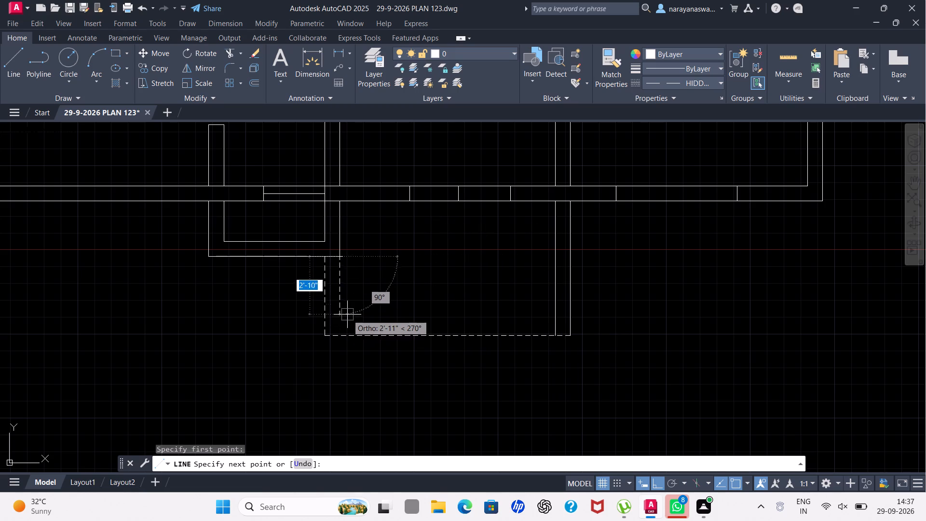
{"action": "left_click", "coordinate": [338, 338]}
{"action": "key", "text": "Escape"}
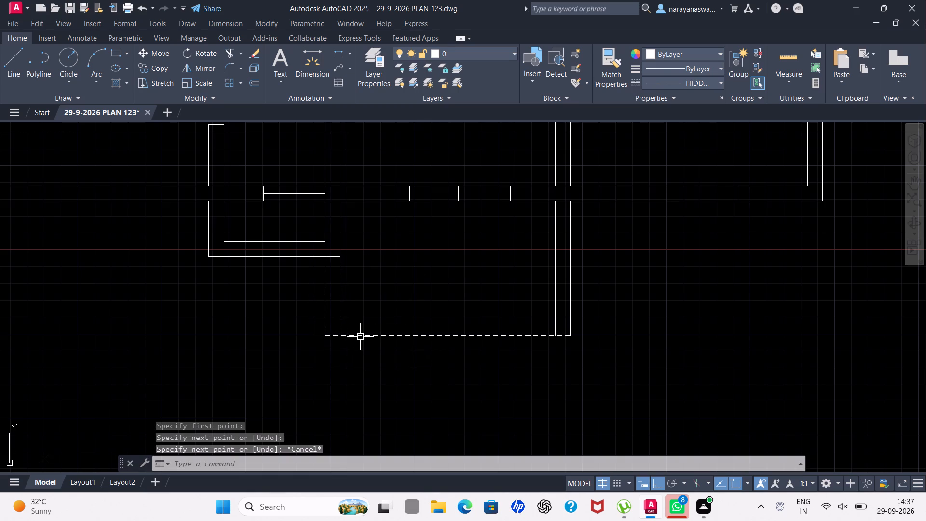
Offset the front outline's dashed horizontal line 9" upward, towards the building.
{"action": "key", "text": "o"}
{"action": "key", "text": "f"}
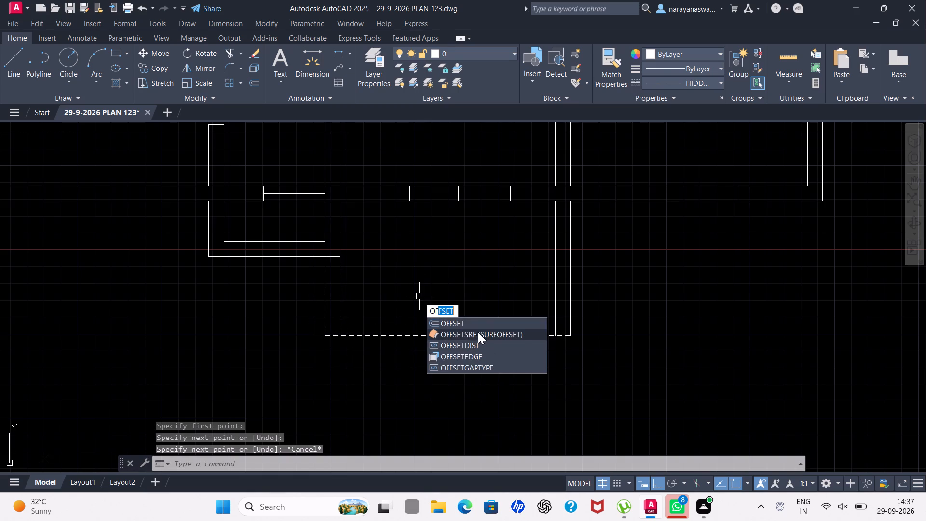
{"action": "left_click", "coordinate": [482, 318]}
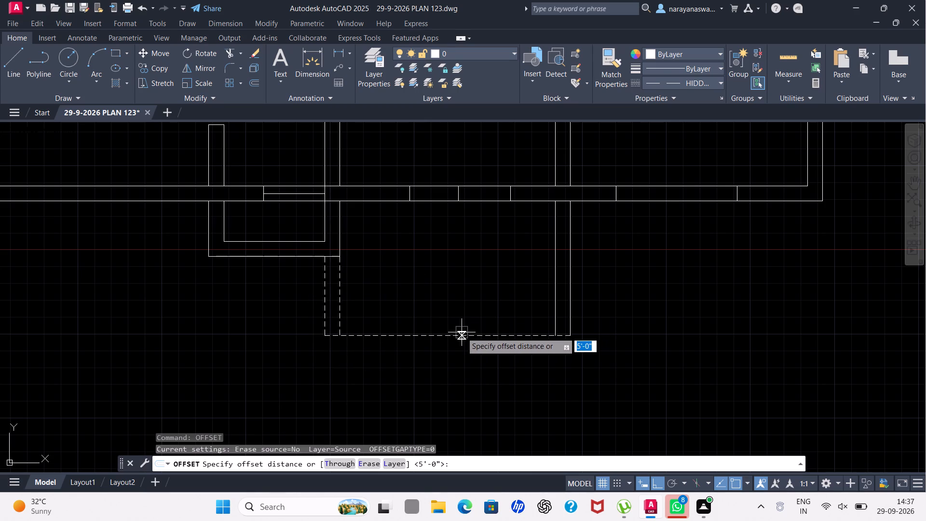
{"action": "type", "text": "9\""}
{"action": "key", "text": "Return"}
{"action": "left_click", "coordinate": [468, 333]}
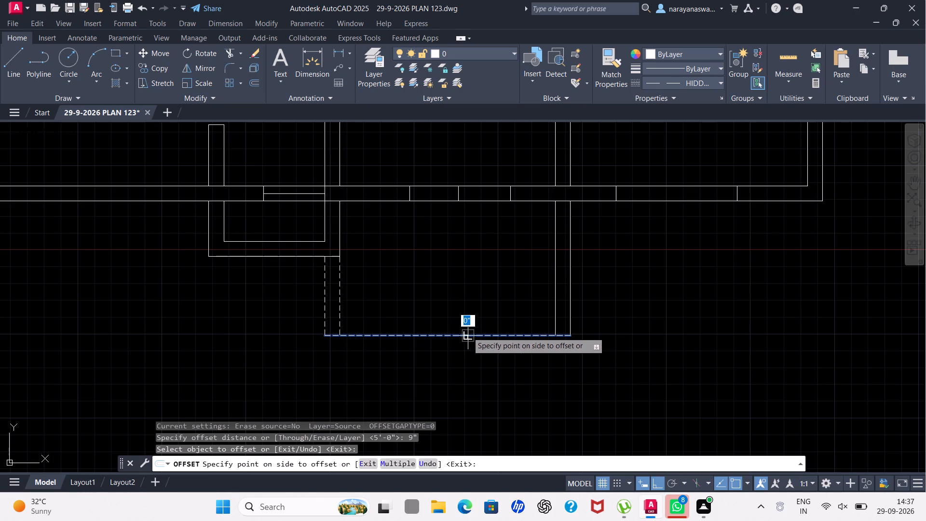
{"action": "left_click", "coordinate": [467, 324]}
{"action": "key", "text": "Escape"}
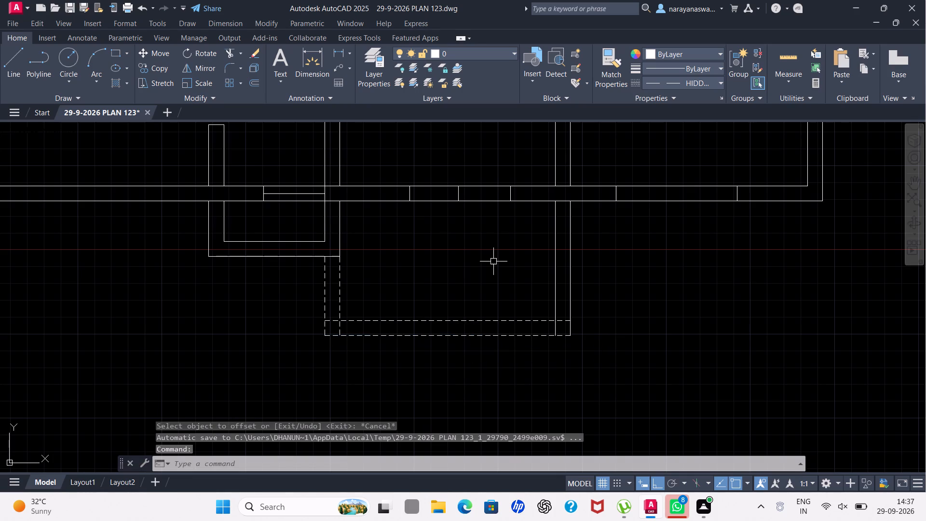
Make Continuous the current linetype.
{"action": "scroll", "coordinate": [495, 260], "scroll_direction": "down", "scroll_amount": 5}
{"action": "scroll", "coordinate": [504, 163], "scroll_direction": "up", "scroll_amount": 3}
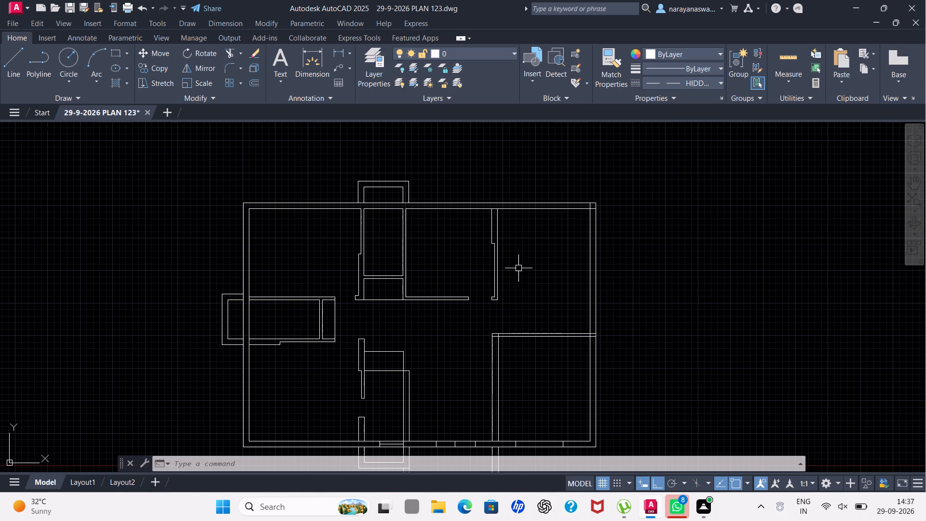
{"action": "scroll", "coordinate": [498, 355], "scroll_direction": "up", "scroll_amount": 2}
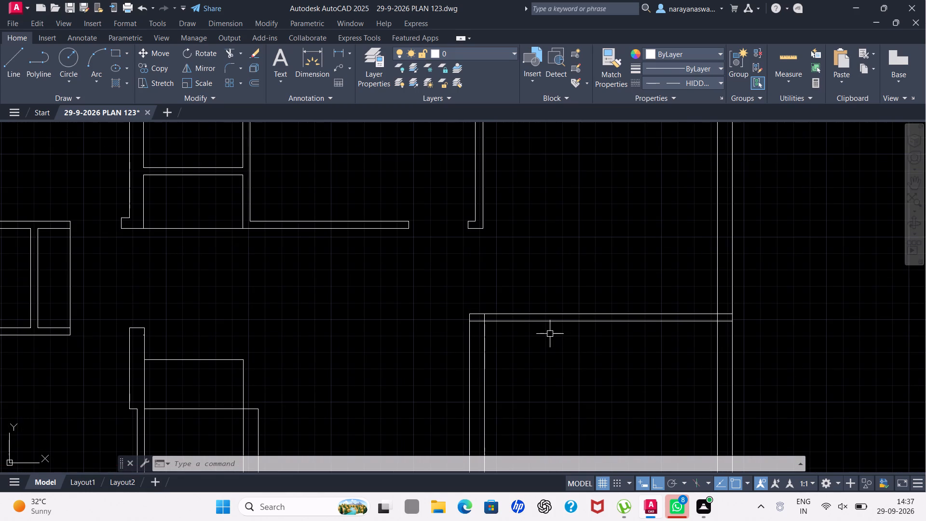
{"action": "left_click", "coordinate": [720, 81]}
{"action": "left_click", "coordinate": [691, 119]}
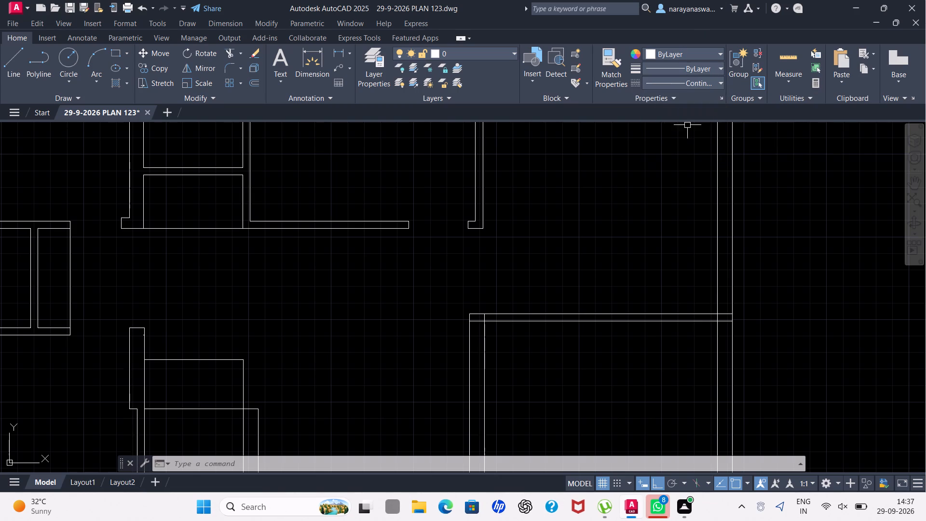
Quick-measure the lower-right room and the room above it.
{"action": "scroll", "coordinate": [460, 263], "scroll_direction": "down", "scroll_amount": 1}
{"action": "scroll", "coordinate": [489, 329], "scroll_direction": "down", "scroll_amount": 3}
{"action": "scroll", "coordinate": [493, 337], "scroll_direction": "up", "scroll_amount": 3}
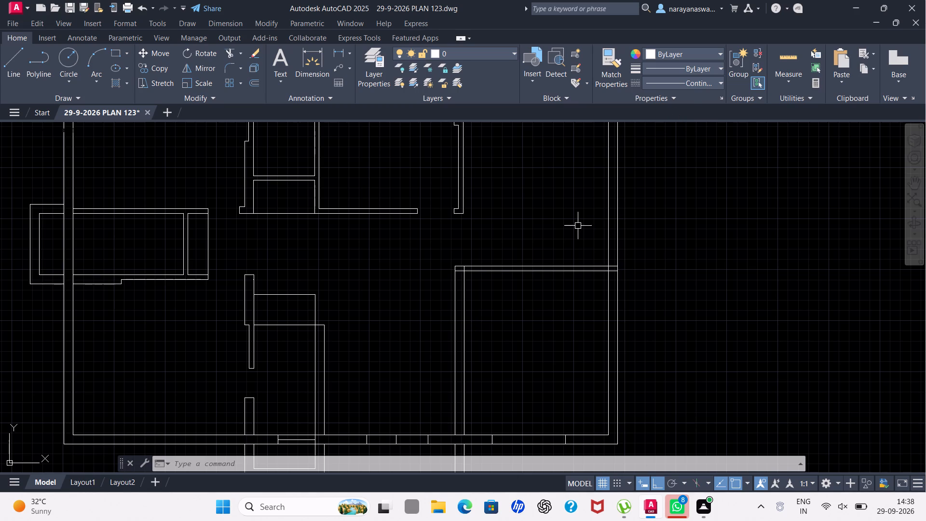
{"action": "scroll", "coordinate": [578, 226], "scroll_direction": "down", "scroll_amount": 2}
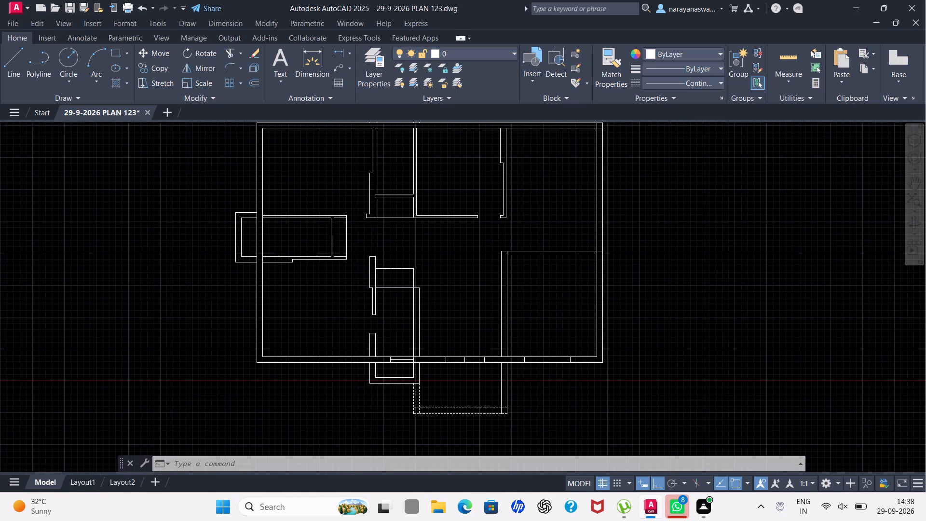
{"action": "scroll", "coordinate": [578, 226], "scroll_direction": "down", "scroll_amount": 1}
{"action": "scroll", "coordinate": [654, 262], "scroll_direction": "up", "scroll_amount": 2}
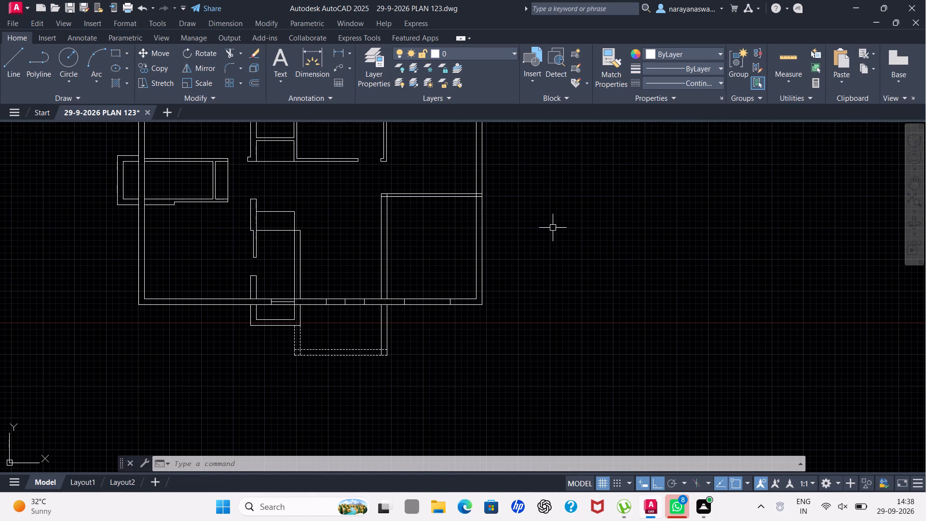
{"action": "left_click", "coordinate": [793, 57]}
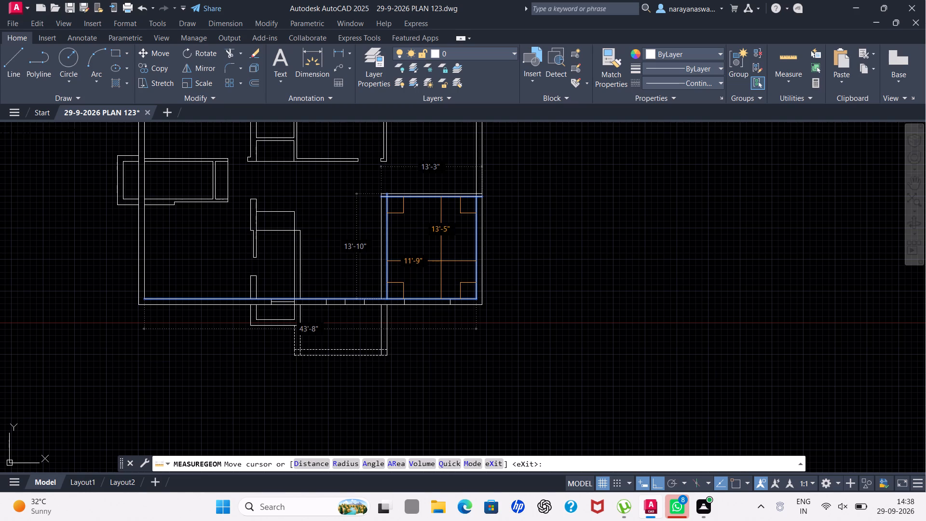
{"action": "scroll", "coordinate": [435, 264], "scroll_direction": "down", "scroll_amount": 2}
{"action": "scroll", "coordinate": [435, 264], "scroll_direction": "up", "scroll_amount": 1}
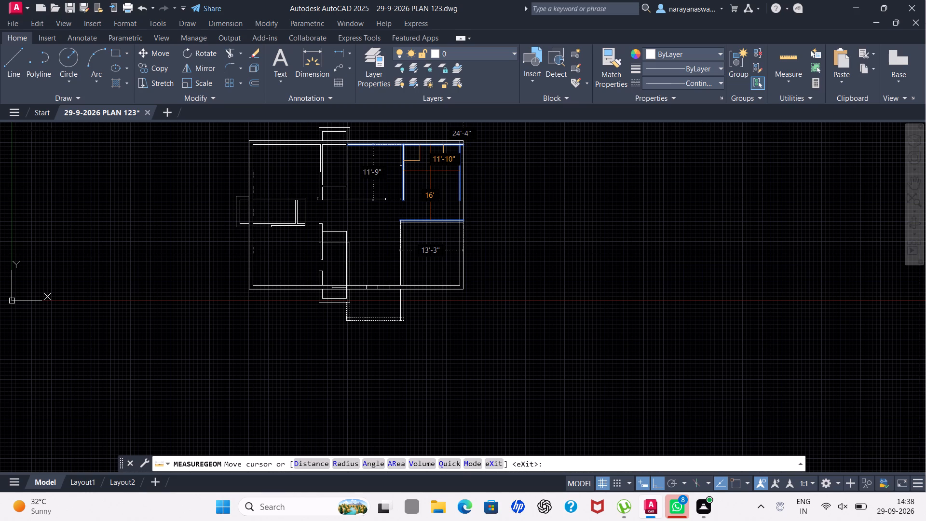
{"action": "key", "text": "Escape"}
Delete the four lines forming the top and left walls of the lower-right room, above the bottom wall.
{"action": "scroll", "coordinate": [416, 248], "scroll_direction": "up", "scroll_amount": 2}
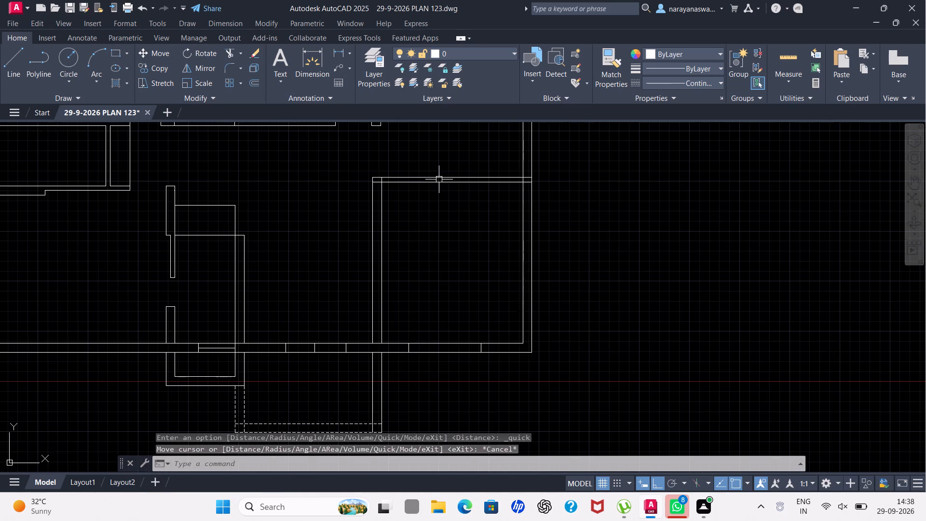
{"action": "left_click_drag", "start_coordinate": [448, 160], "coordinate": [446, 180]}
{"action": "left_click", "coordinate": [310, 290]}
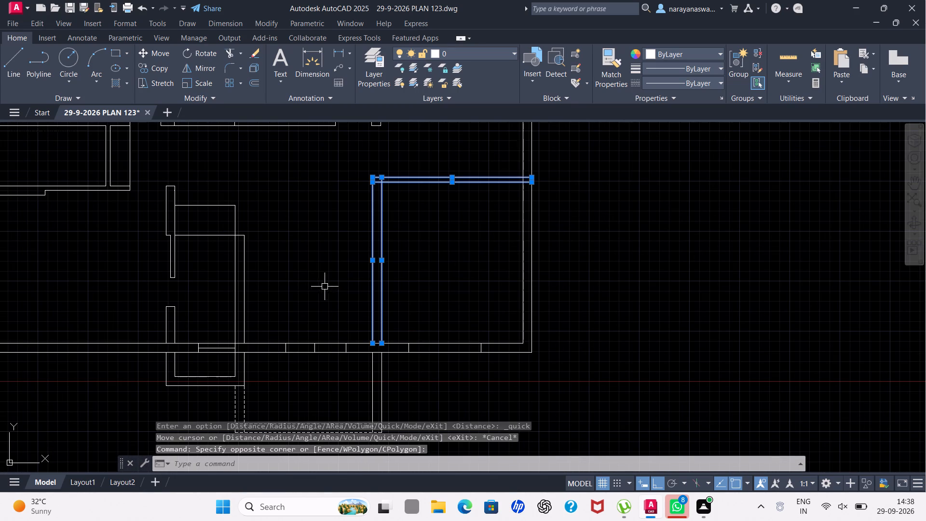
{"action": "key", "text": "Delete"}
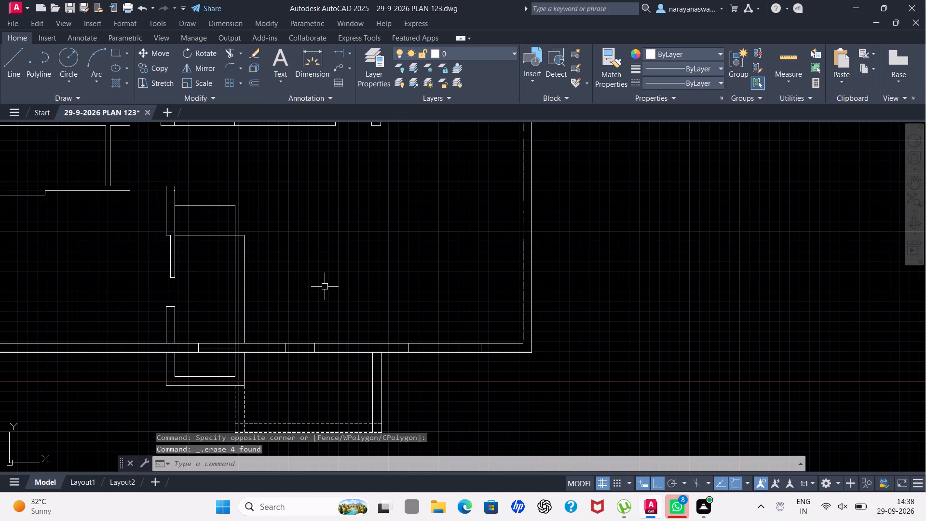
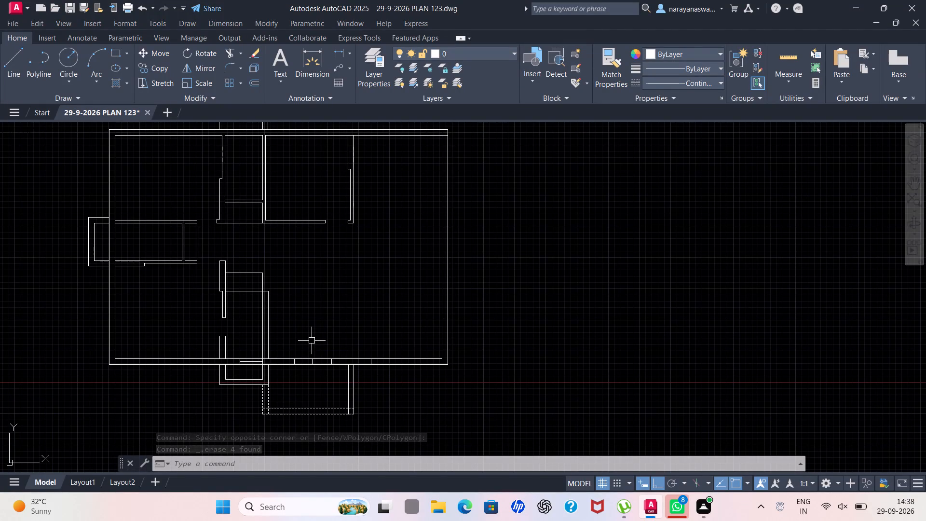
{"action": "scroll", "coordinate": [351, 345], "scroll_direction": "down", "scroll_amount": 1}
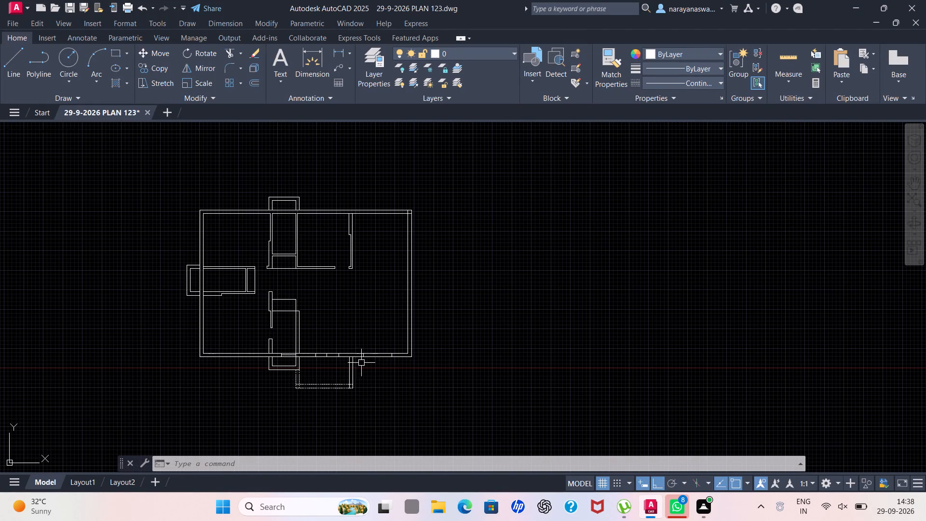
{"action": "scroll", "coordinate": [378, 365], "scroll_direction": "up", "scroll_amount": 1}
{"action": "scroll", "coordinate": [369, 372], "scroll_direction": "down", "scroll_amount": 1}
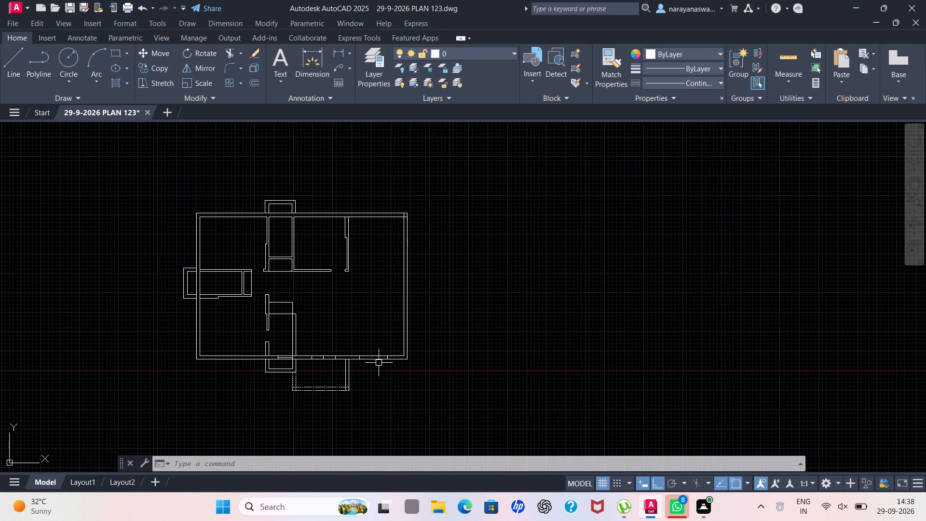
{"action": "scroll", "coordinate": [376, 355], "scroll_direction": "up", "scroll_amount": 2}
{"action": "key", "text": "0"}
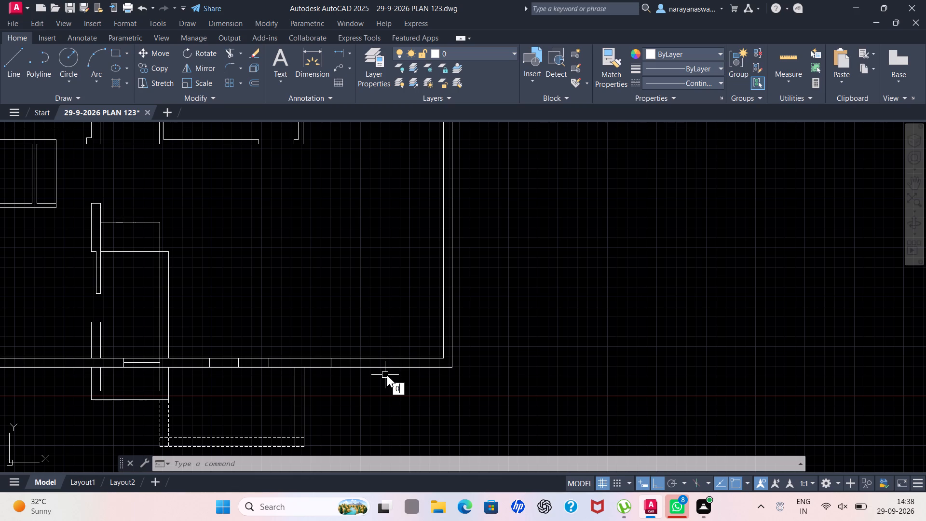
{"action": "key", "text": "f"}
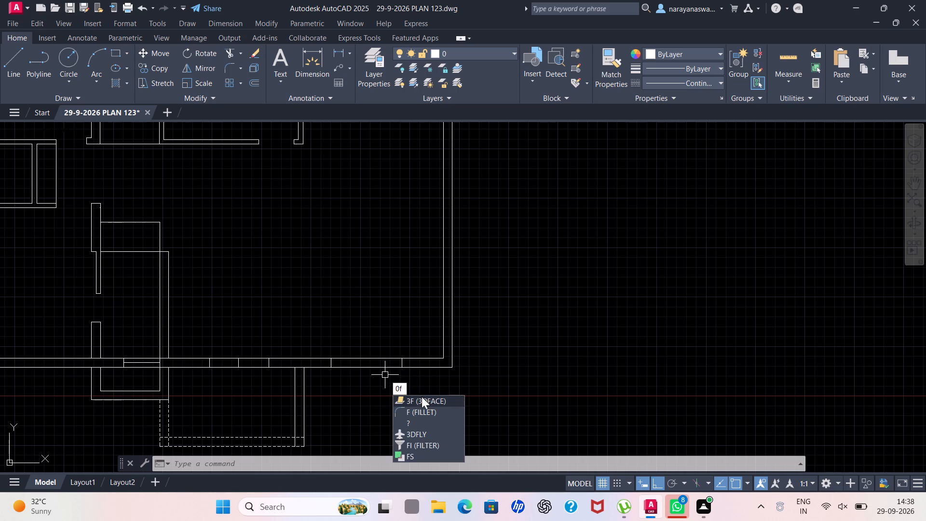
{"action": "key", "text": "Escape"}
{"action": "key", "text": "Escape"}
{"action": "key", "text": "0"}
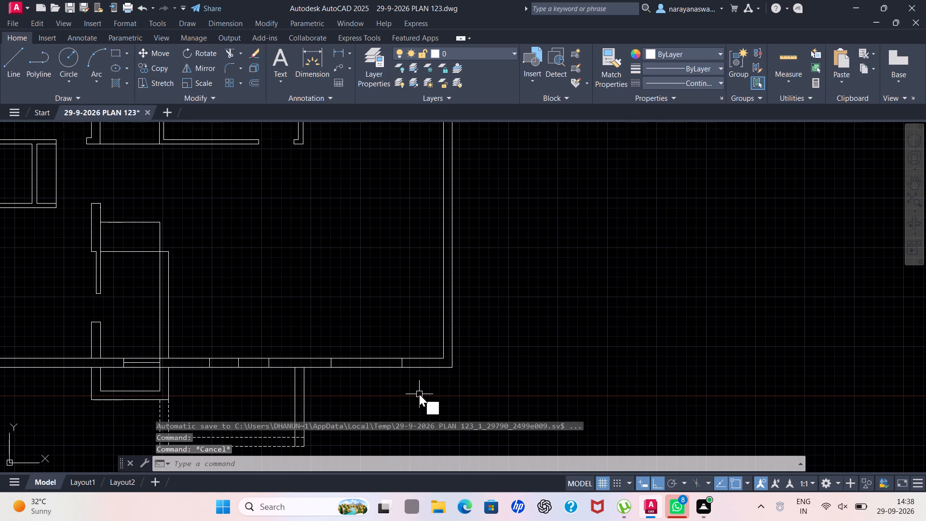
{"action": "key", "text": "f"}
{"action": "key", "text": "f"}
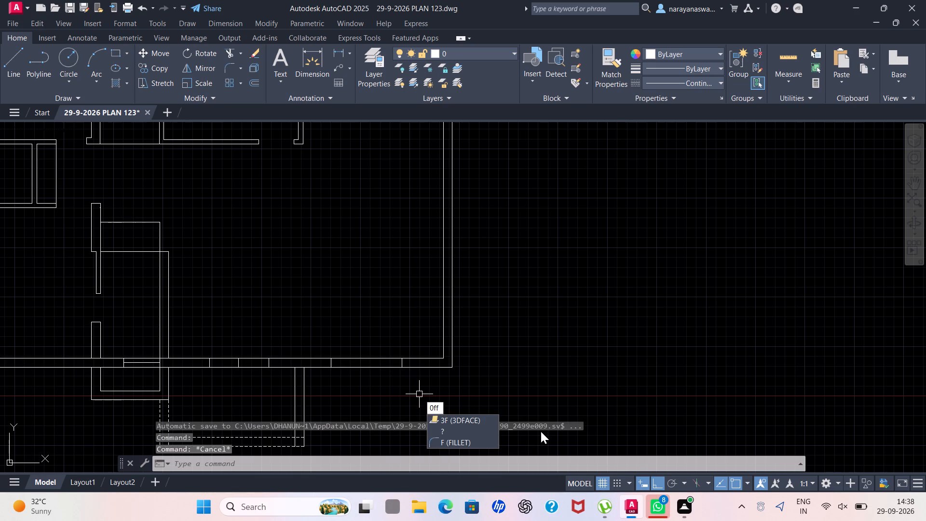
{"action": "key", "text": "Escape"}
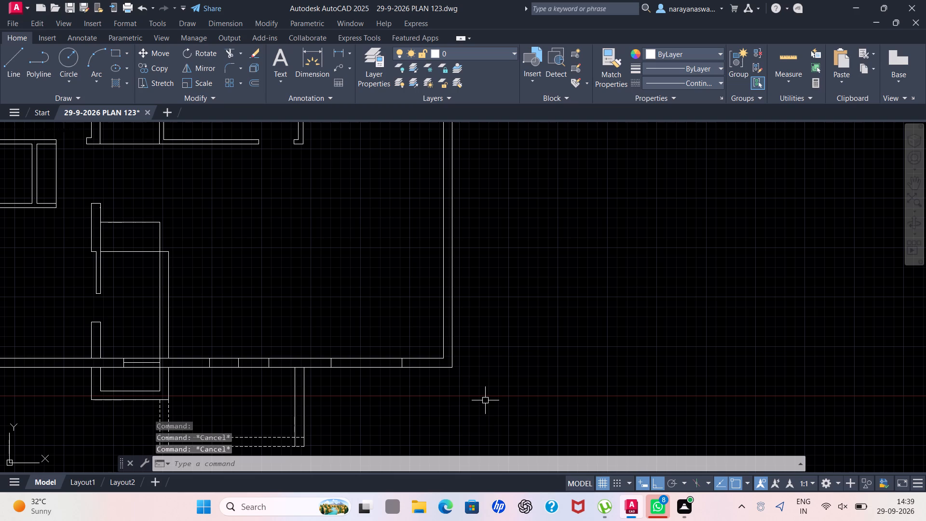
Offset the inner line of the plan's bottom exterior wall 4'9" towards the interior.
{"action": "key", "text": "o"}
{"action": "key", "text": "f"}
{"action": "key", "text": "f"}
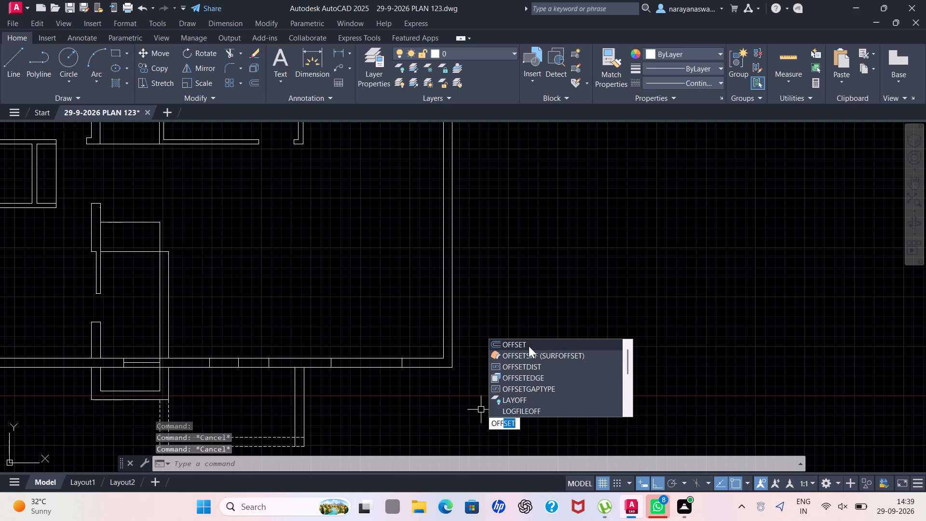
{"action": "left_click", "coordinate": [529, 346]}
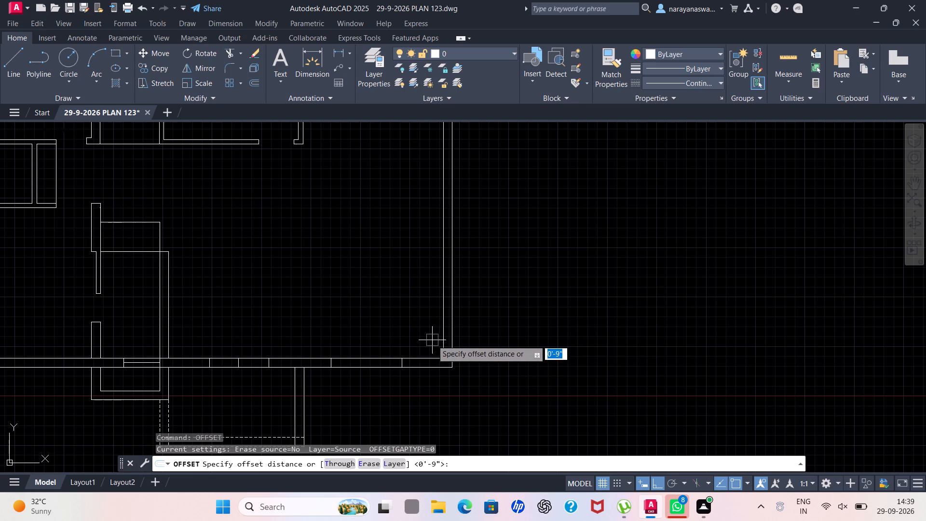
{"action": "key", "text": "4"}
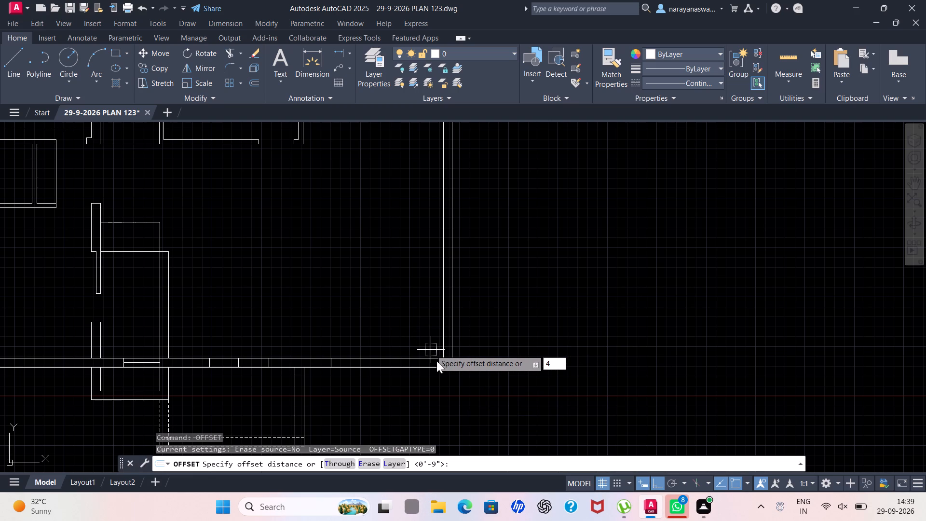
{"action": "key", "text": "apostrophe"}
{"action": "key", "text": "9"}
{"action": "key", "text": "shift+quotedbl"}
{"action": "key", "text": "Return"}
{"action": "left_click", "coordinate": [371, 357]}
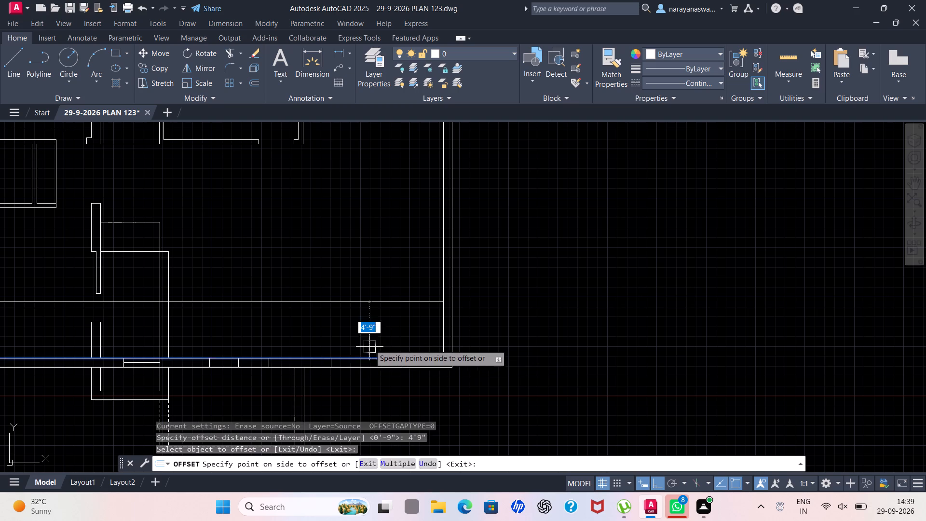
{"action": "left_click", "coordinate": [368, 315]}
{"action": "key", "text": "Escape"}
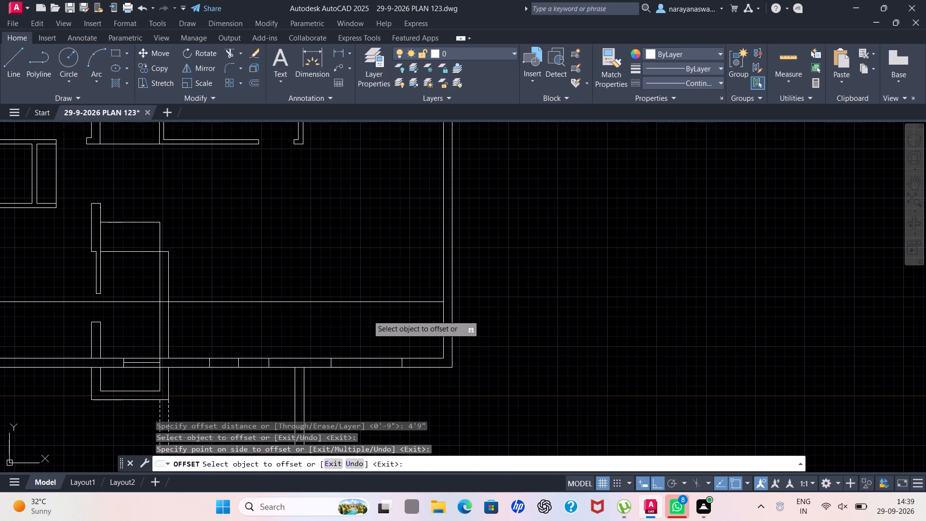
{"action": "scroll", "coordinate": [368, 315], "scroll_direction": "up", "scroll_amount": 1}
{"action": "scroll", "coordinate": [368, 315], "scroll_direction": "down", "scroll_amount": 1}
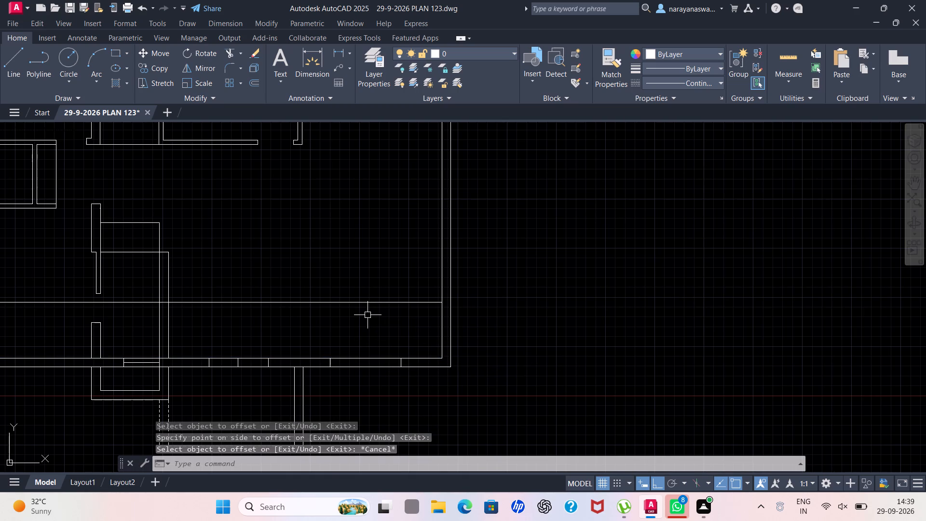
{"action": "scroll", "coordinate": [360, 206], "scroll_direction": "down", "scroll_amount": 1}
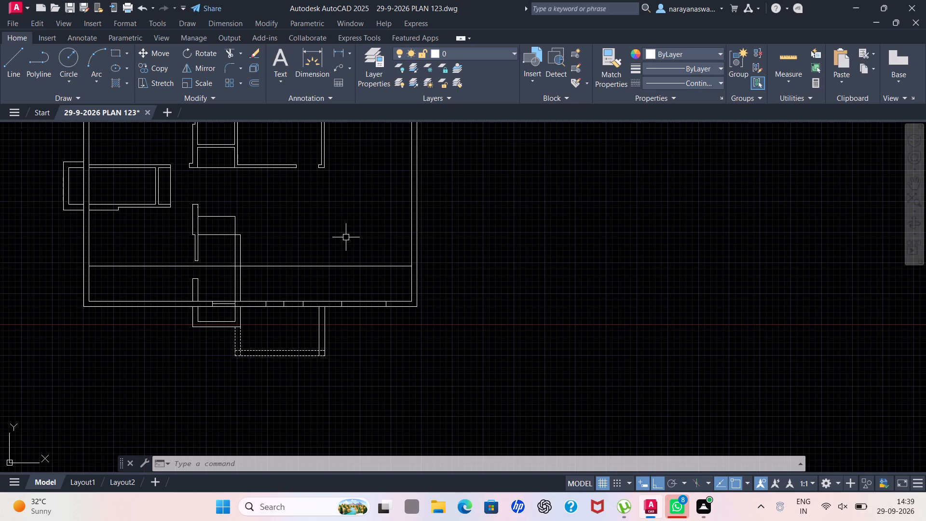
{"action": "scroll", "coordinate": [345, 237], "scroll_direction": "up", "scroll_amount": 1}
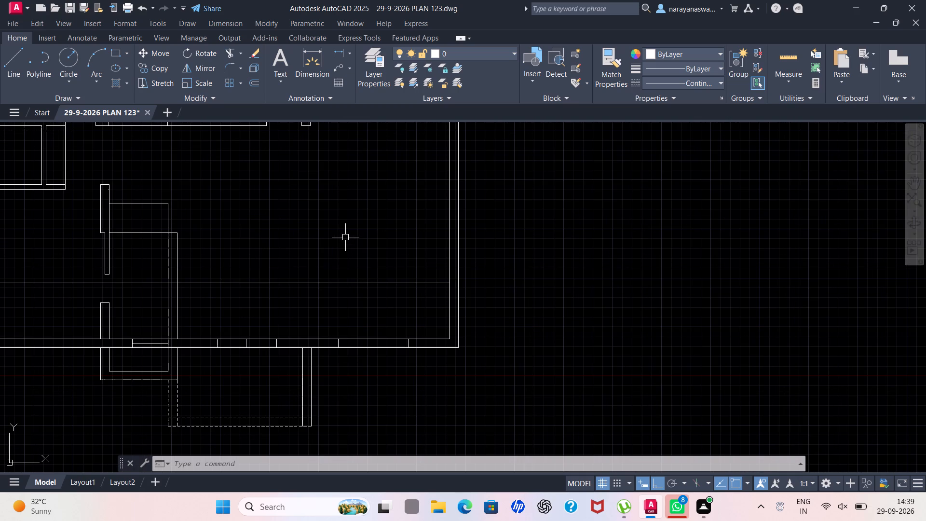
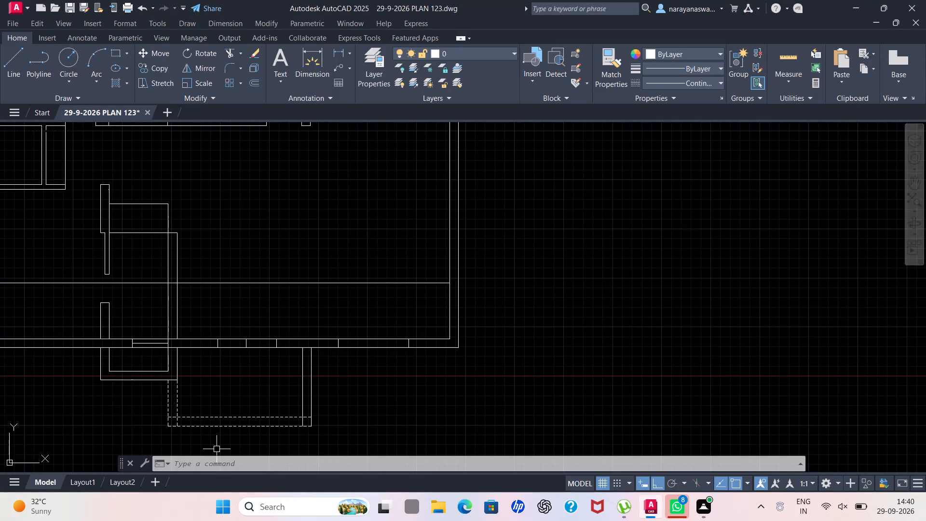
Save the drawing.
{"action": "scroll", "coordinate": [443, 460], "scroll_direction": "down", "scroll_amount": 3}
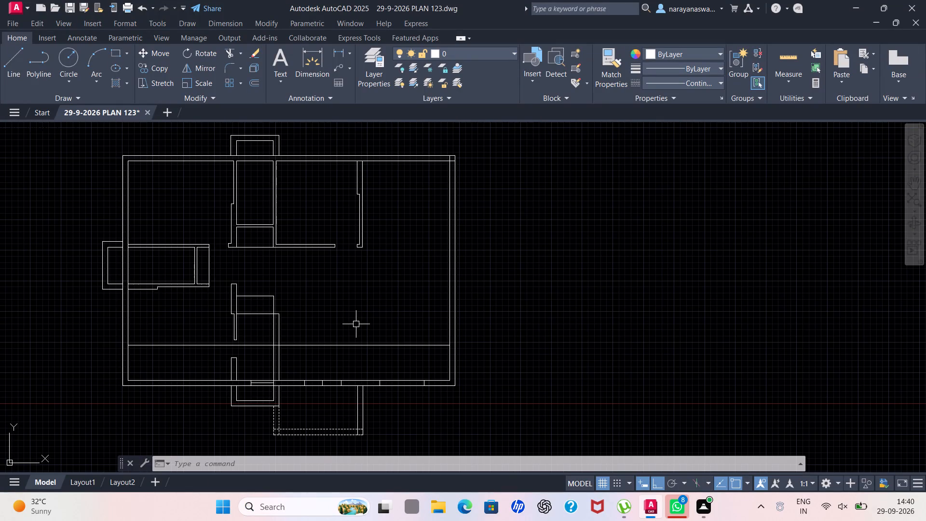
{"action": "key", "text": "ctrl+s"}
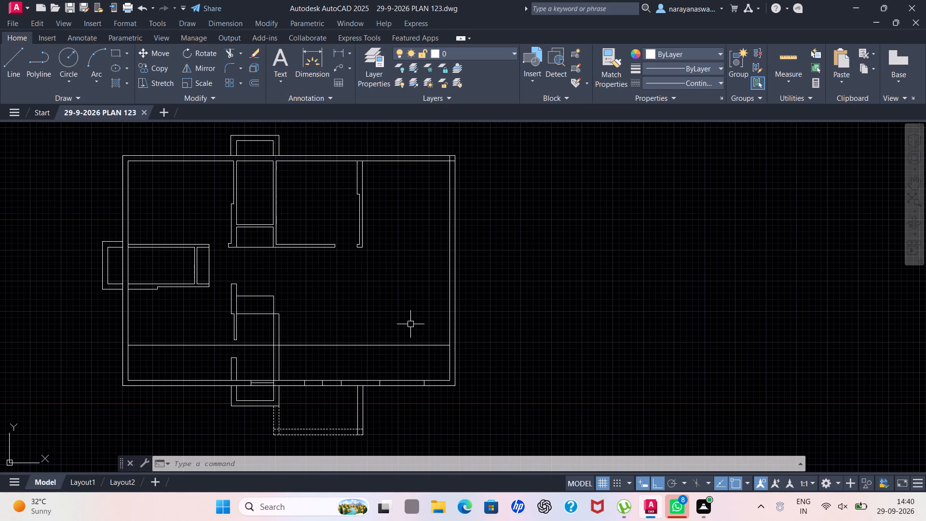
Extend the two lines of the lower projection's right-hand wall upward with vertical lines, about 5'-6" each, to the new horizontal interior line.
{"action": "scroll", "coordinate": [390, 375], "scroll_direction": "up", "scroll_amount": 2}
{"action": "scroll", "coordinate": [391, 375], "scroll_direction": "down", "scroll_amount": 1}
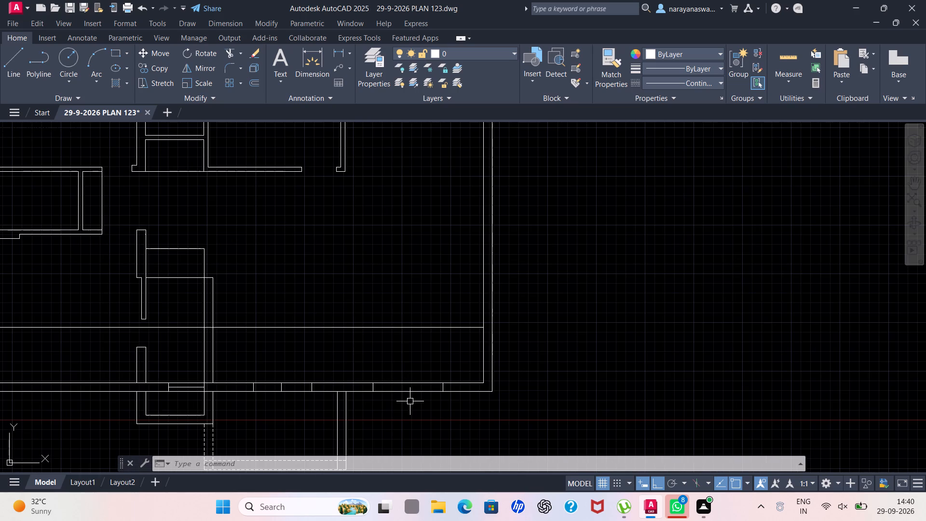
{"action": "scroll", "coordinate": [413, 402], "scroll_direction": "up", "scroll_amount": 1}
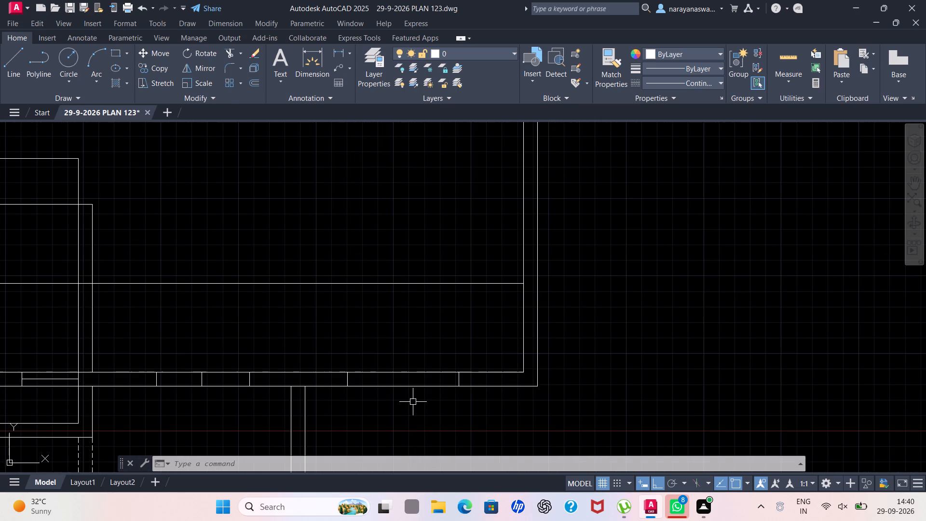
{"action": "left_click", "coordinate": [13, 61]}
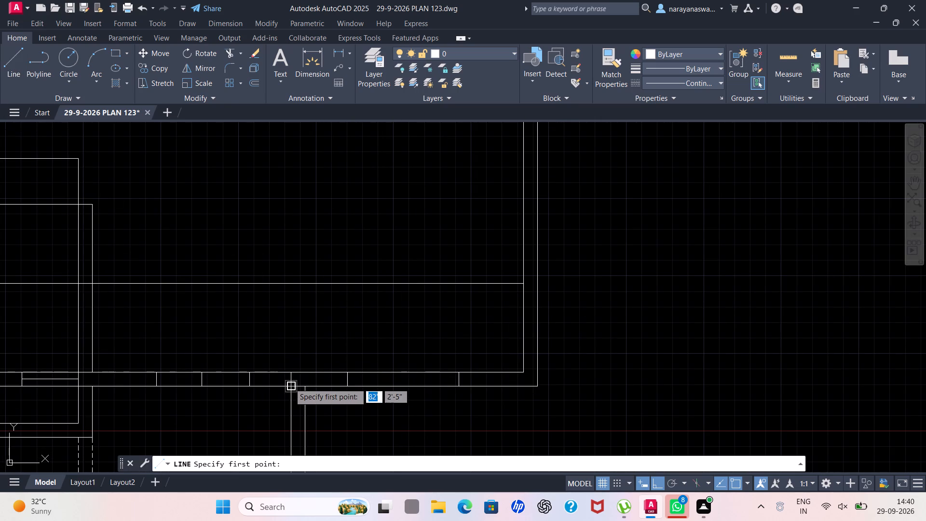
{"action": "left_click", "coordinate": [290, 383]}
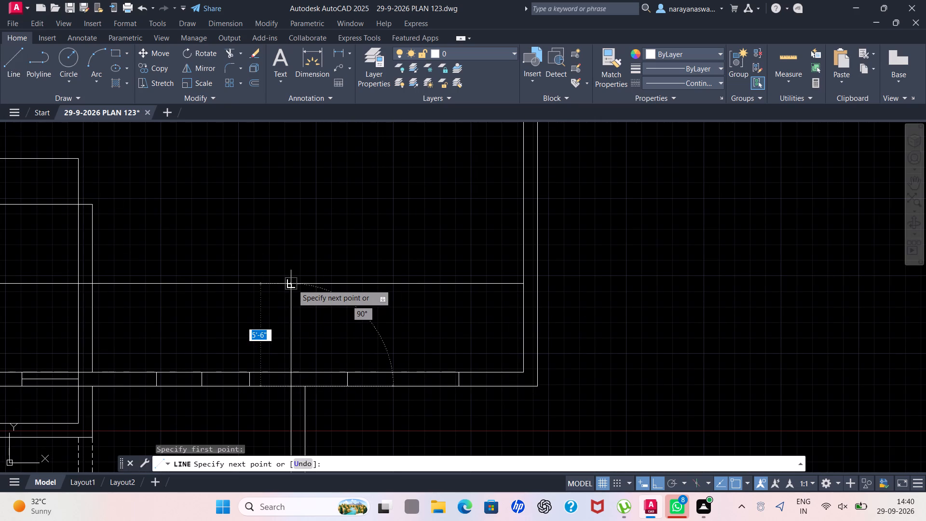
{"action": "left_click", "coordinate": [292, 284]}
{"action": "key", "text": "grave"}
{"action": "key", "text": "Escape"}
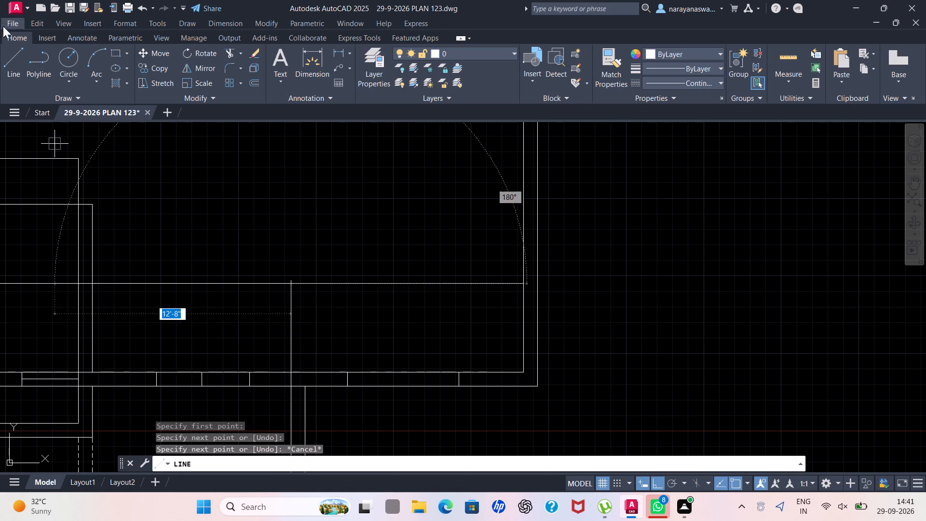
{"action": "key", "text": "Escape"}
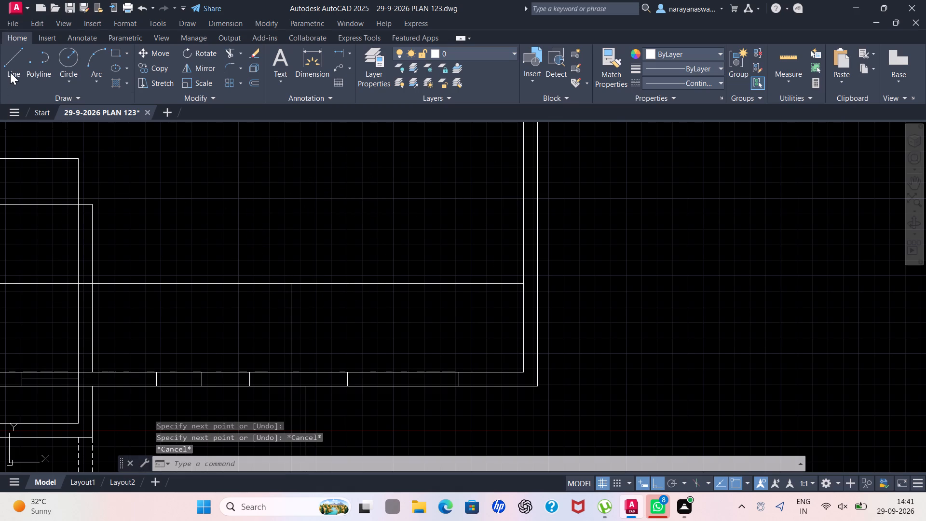
{"action": "left_click", "coordinate": [10, 72]}
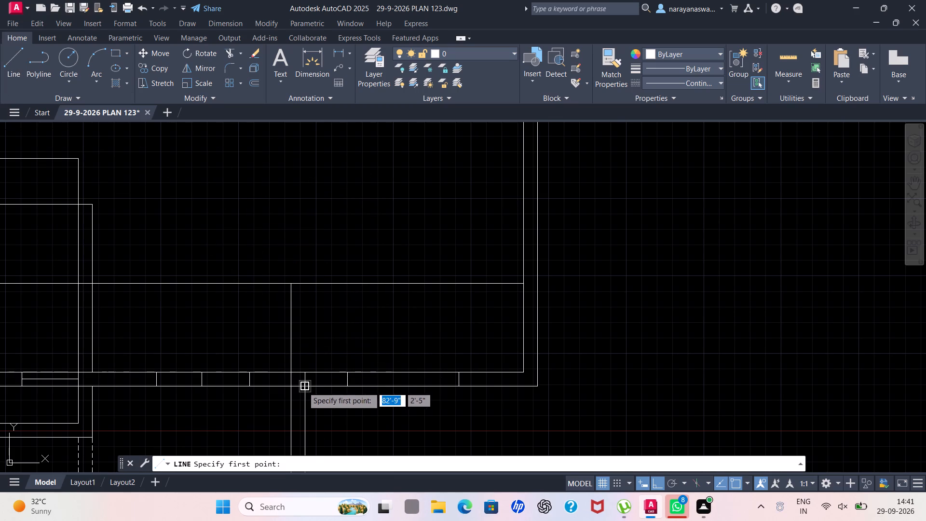
{"action": "left_click_drag", "start_coordinate": [303, 387], "coordinate": [307, 360]}
{"action": "left_click", "coordinate": [306, 283]}
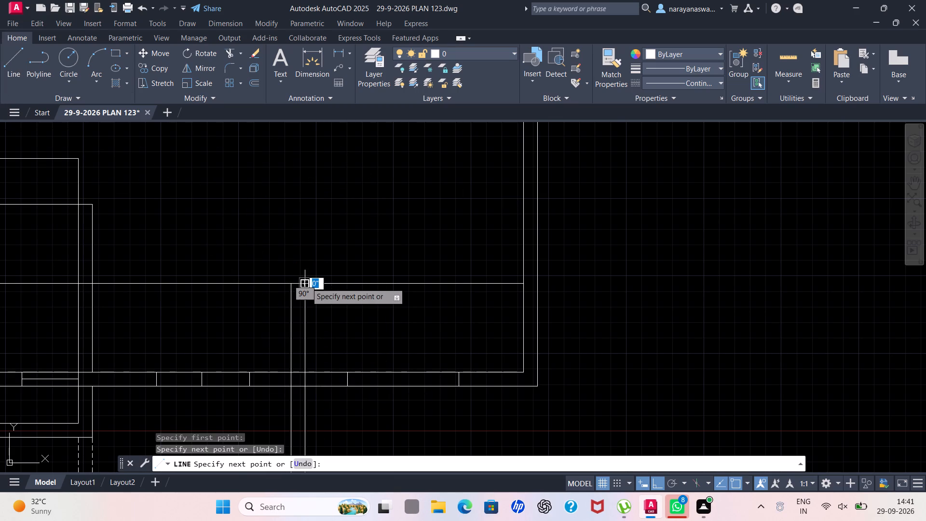
{"action": "key", "text": "Escape"}
Offset the horizontal interior line 4.5" upward to form the second face of the wall.
{"action": "scroll", "coordinate": [306, 282], "scroll_direction": "down", "scroll_amount": 2}
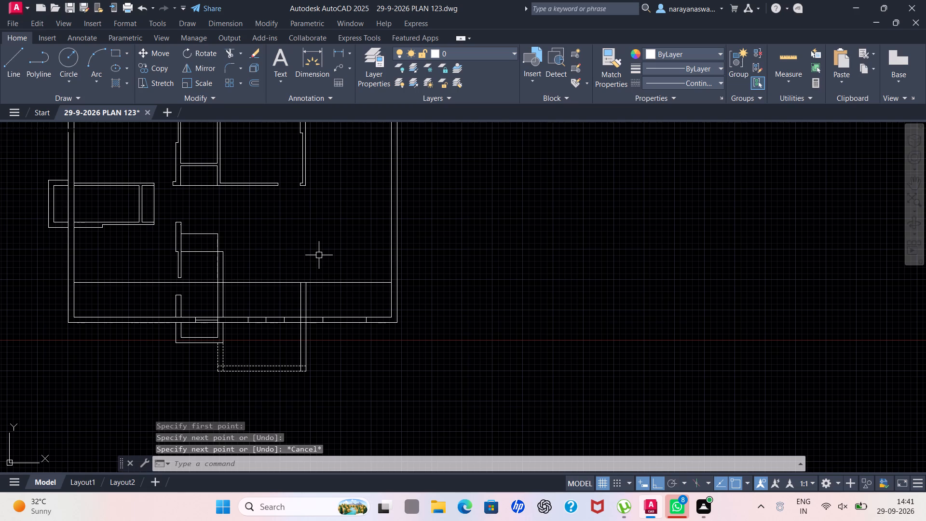
{"action": "type", "text": "off"}
{"action": "key", "text": "Return"}
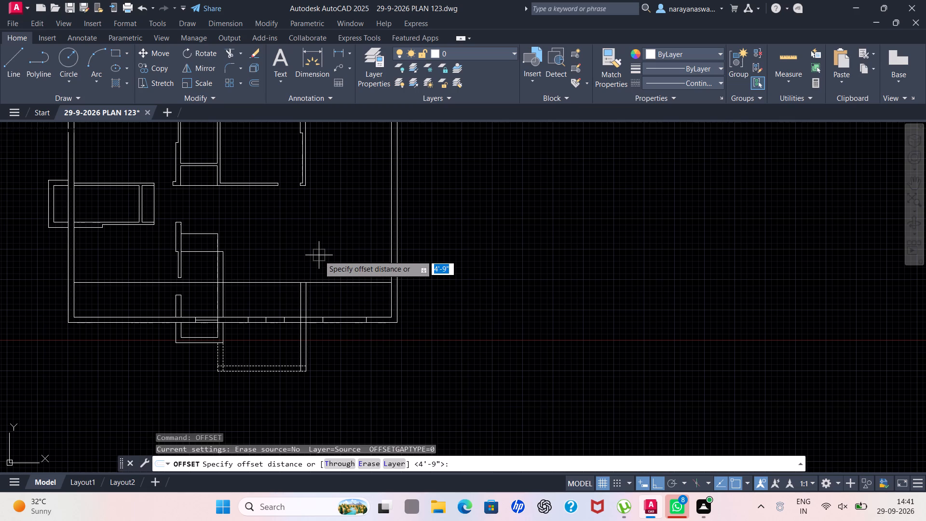
{"action": "key", "text": "4"}
{"action": "key", "text": "period"}
{"action": "key", "text": "5"}
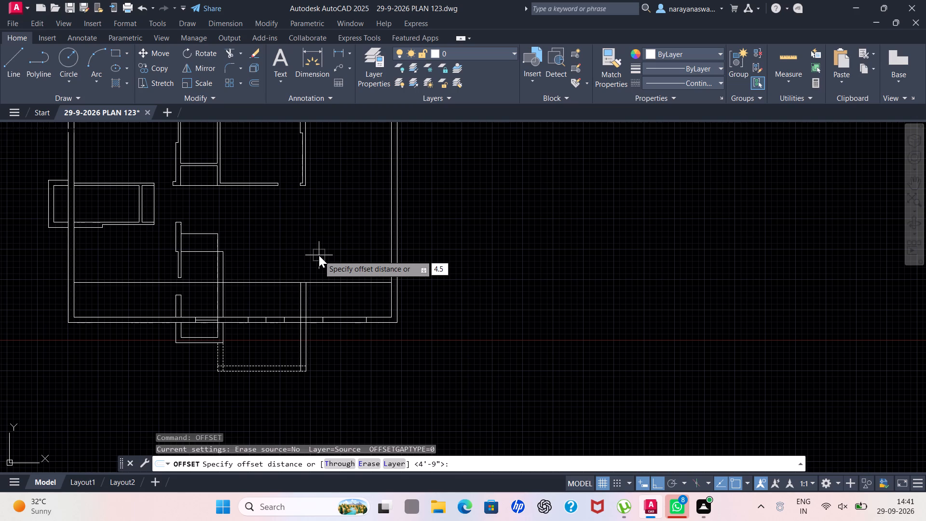
{"action": "key", "text": "shift+quotedbl"}
{"action": "key", "text": "Return"}
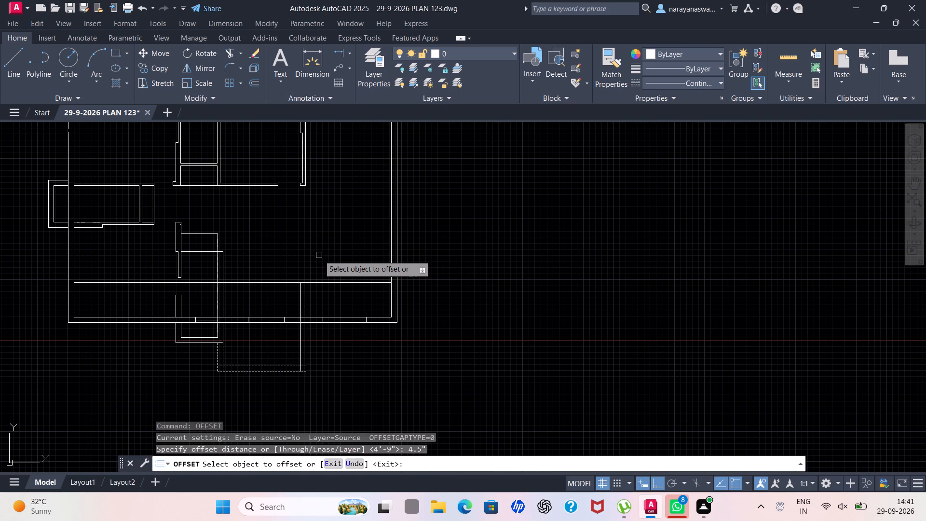
{"action": "left_click", "coordinate": [333, 282]}
{"action": "left_click", "coordinate": [336, 269]}
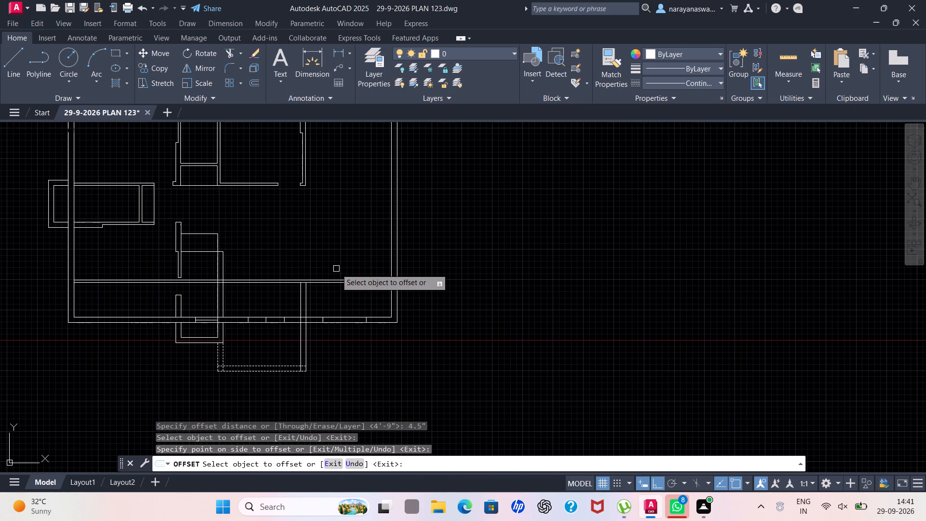
{"action": "key", "text": "Escape"}
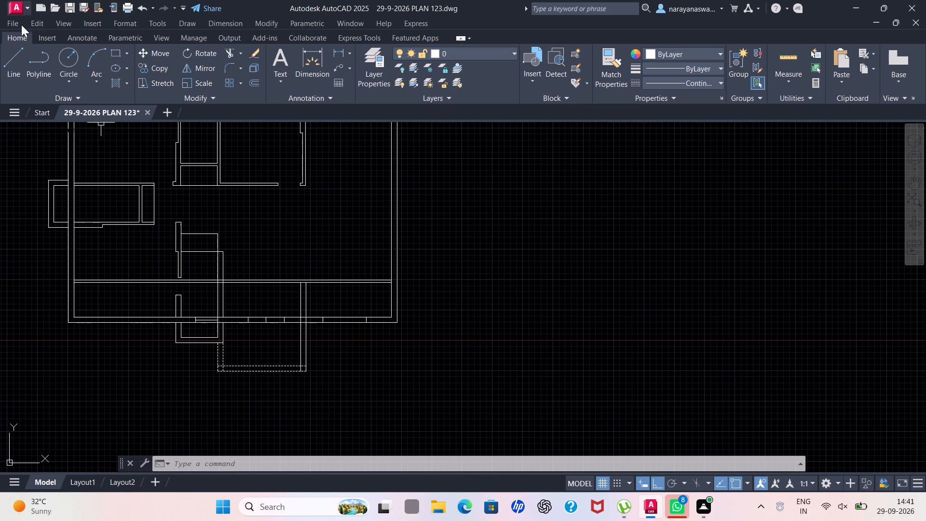
Draw two short lines continuing both vertical wall lines across the 4.5" wall to its upper face.
{"action": "left_click", "coordinate": [13, 62]}
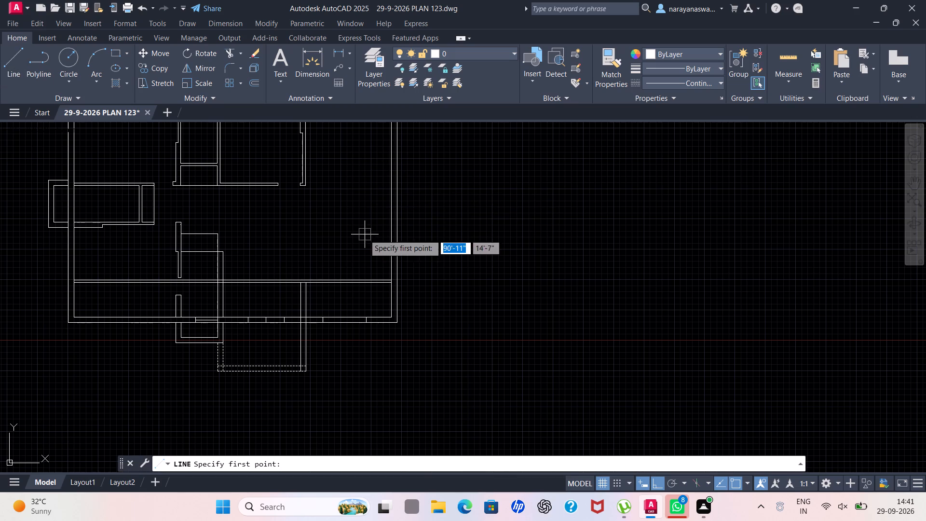
{"action": "scroll", "coordinate": [315, 305], "scroll_direction": "up", "scroll_amount": 2}
{"action": "scroll", "coordinate": [279, 252], "scroll_direction": "up", "scroll_amount": 2}
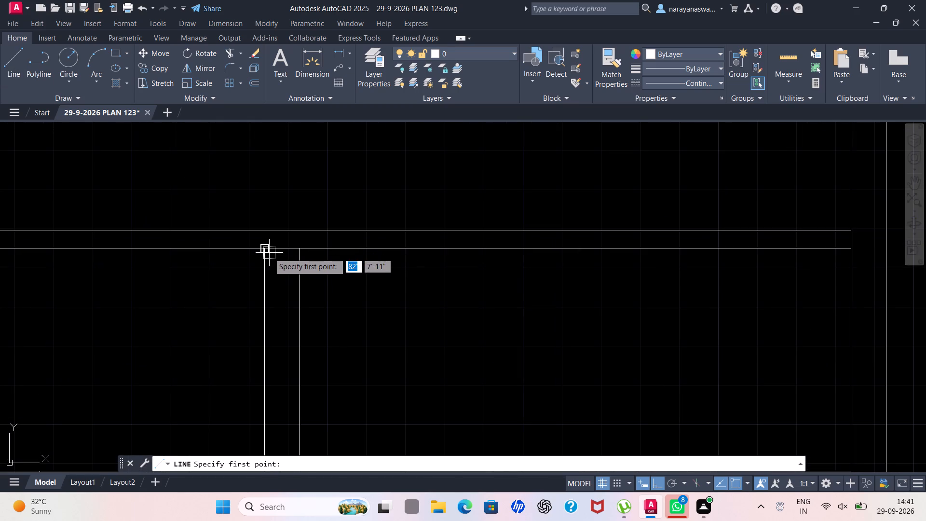
{"action": "left_click_drag", "start_coordinate": [265, 251], "coordinate": [266, 245]}
{"action": "left_click", "coordinate": [266, 233]}
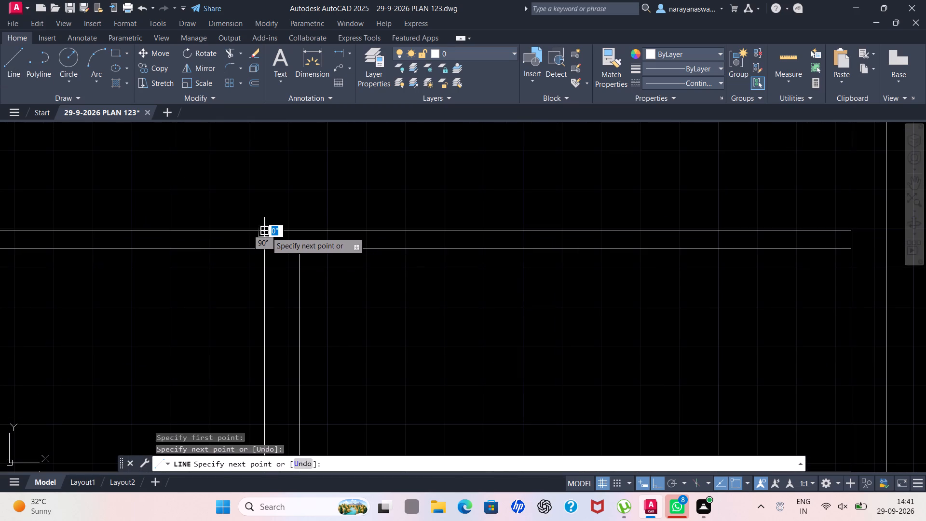
{"action": "key", "text": "Escape"}
{"action": "key", "text": "space"}
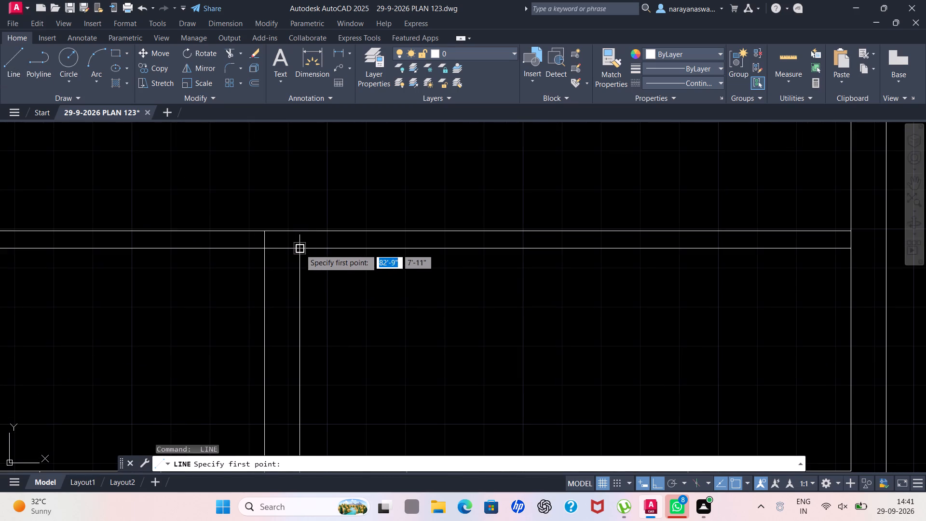
{"action": "left_click", "coordinate": [300, 249]}
{"action": "left_click", "coordinate": [302, 233]}
{"action": "key", "text": "Escape"}
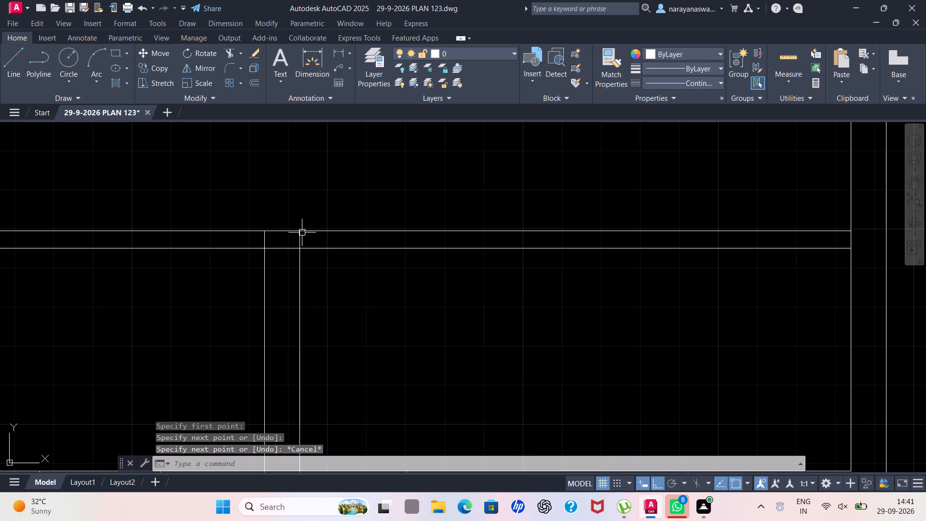
Trim away both horizontal wall lines left of the new vertical wall, including the pieces inside the central wall.
{"action": "scroll", "coordinate": [302, 233], "scroll_direction": "down", "scroll_amount": 4}
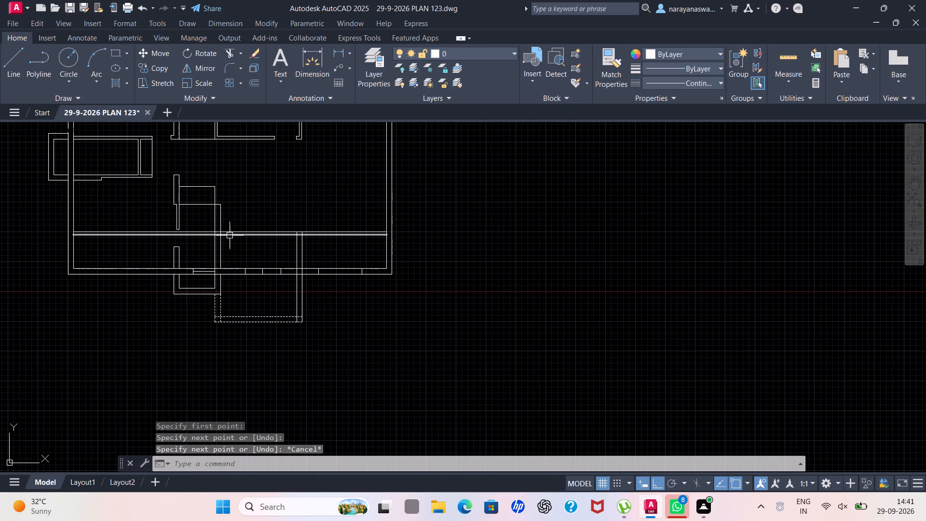
{"action": "type", "text": "tr"}
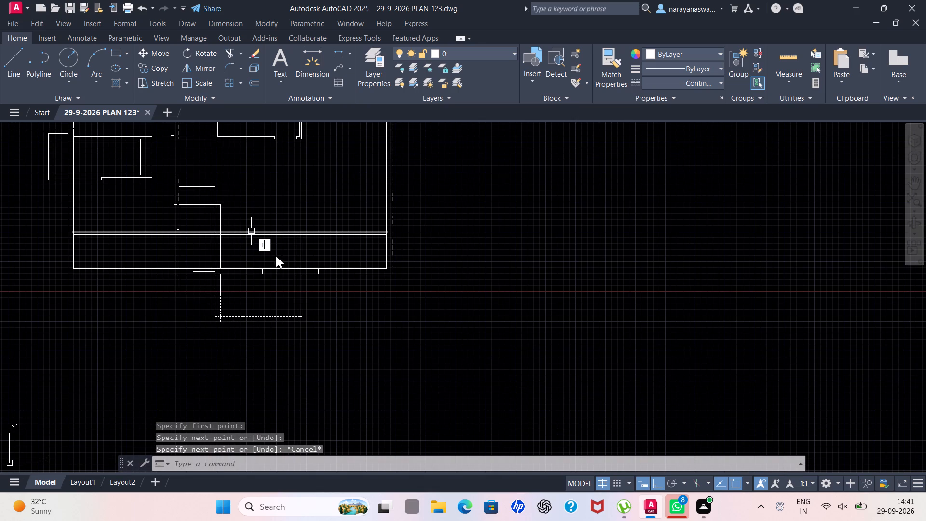
{"action": "left_click", "coordinate": [283, 252]}
{"action": "left_click_drag", "start_coordinate": [277, 208], "coordinate": [259, 254]}
{"action": "scroll", "coordinate": [163, 232], "scroll_direction": "up", "scroll_amount": 2}
{"action": "left_click_drag", "start_coordinate": [115, 196], "coordinate": [123, 238]}
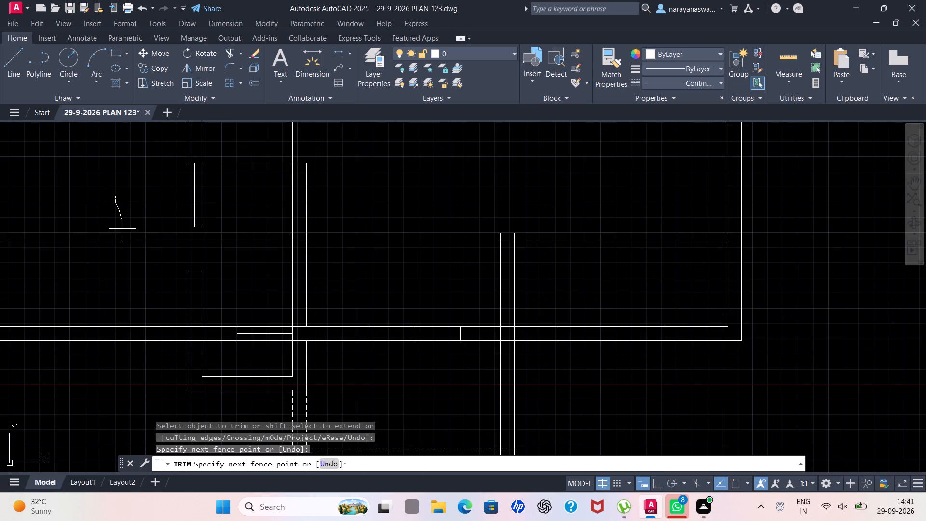
{"action": "left_click_drag", "start_coordinate": [123, 238], "coordinate": [123, 285]}
{"action": "scroll", "coordinate": [295, 240], "scroll_direction": "up", "scroll_amount": 2}
{"action": "left_click_drag", "start_coordinate": [305, 206], "coordinate": [305, 225]}
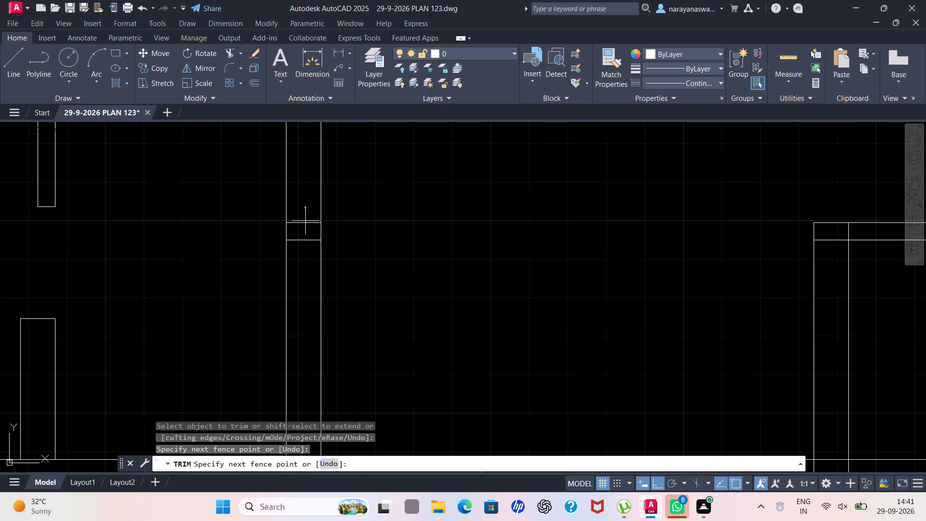
{"action": "left_click_drag", "start_coordinate": [305, 225], "coordinate": [303, 261]}
{"action": "scroll", "coordinate": [300, 257], "scroll_direction": "down", "scroll_amount": 3}
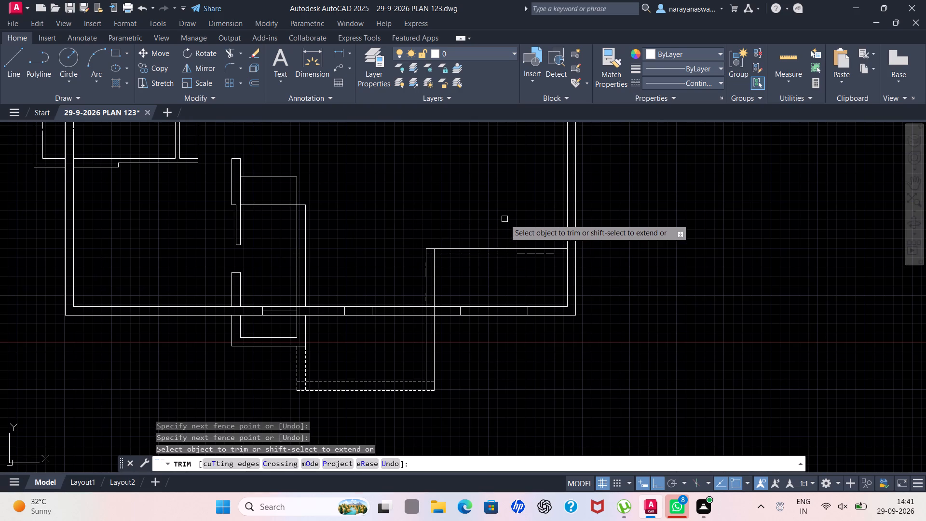
{"action": "key", "text": "Escape"}
Draw a short vertical line across the 4.5" horizontal wall, a little right of its corner with the vertical wall.
{"action": "scroll", "coordinate": [496, 222], "scroll_direction": "down", "scroll_amount": 2}
{"action": "scroll", "coordinate": [509, 242], "scroll_direction": "up", "scroll_amount": 2}
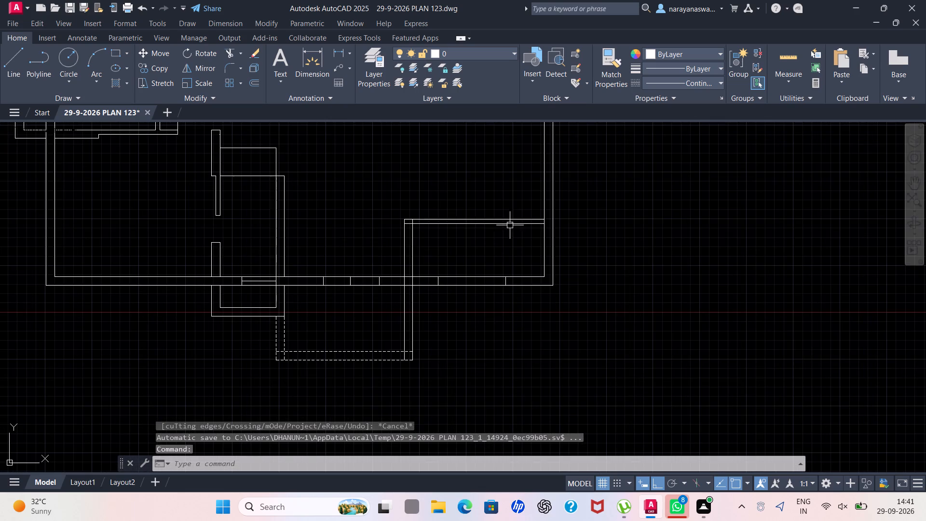
{"action": "scroll", "coordinate": [496, 211], "scroll_direction": "up", "scroll_amount": 1}
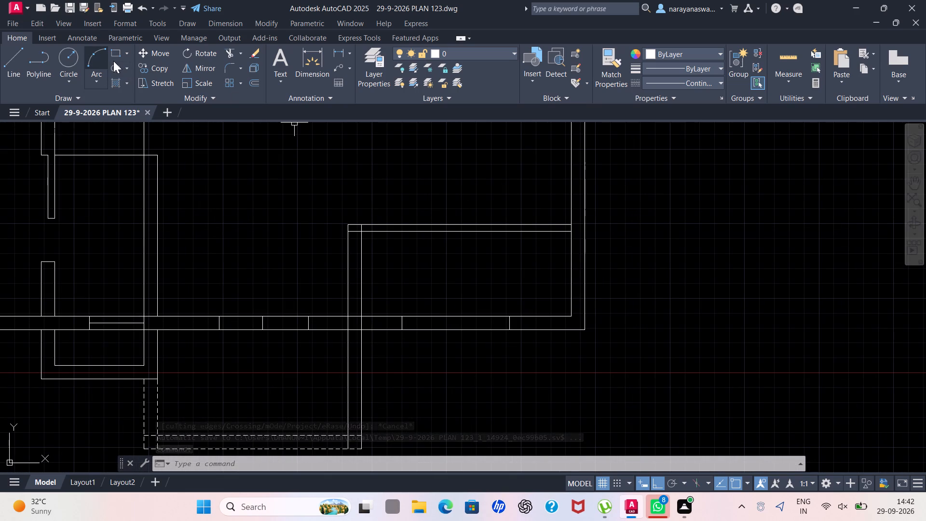
{"action": "left_click", "coordinate": [10, 62]}
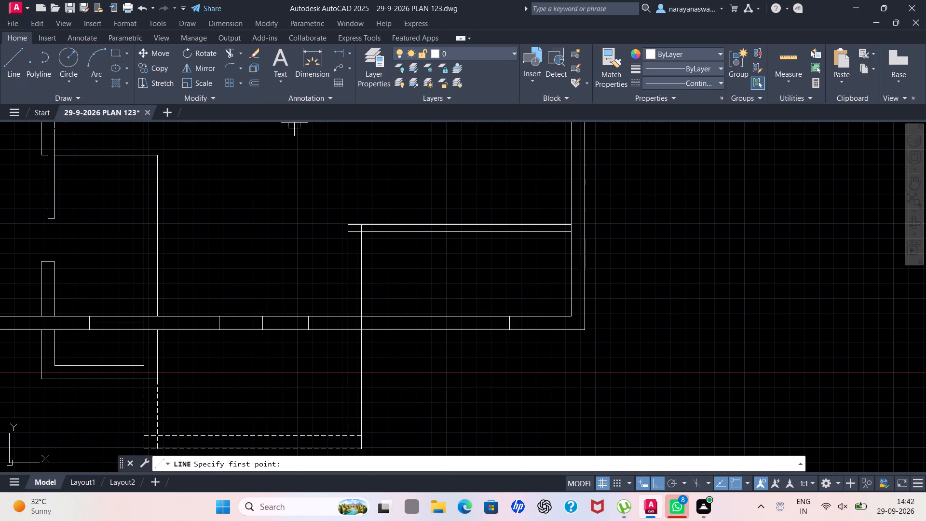
{"action": "scroll", "coordinate": [407, 235], "scroll_direction": "up", "scroll_amount": 2}
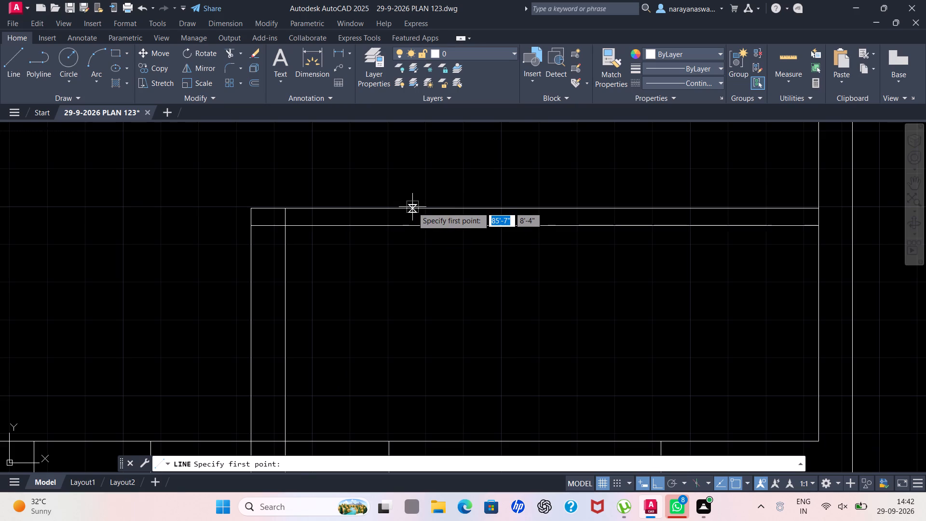
{"action": "left_click_drag", "start_coordinate": [418, 209], "coordinate": [416, 214]}
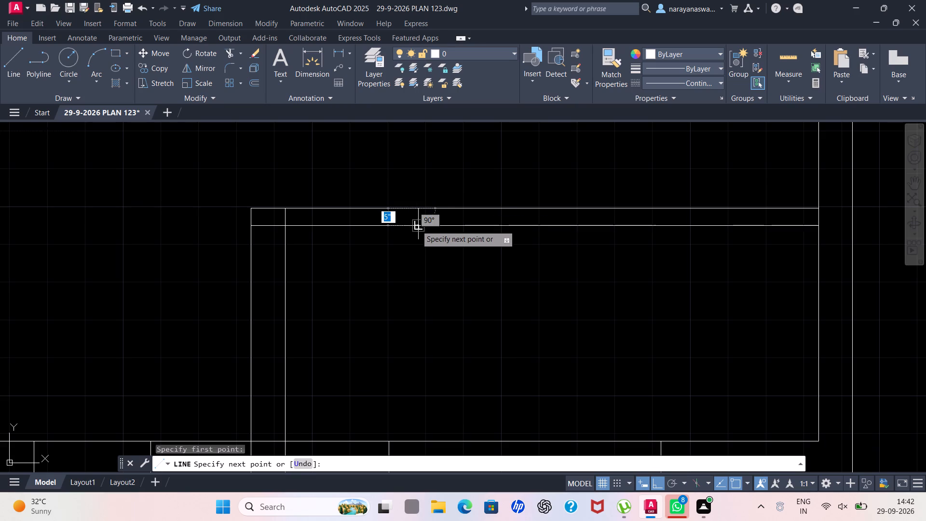
{"action": "left_click", "coordinate": [416, 225]}
{"action": "key", "text": "Escape"}
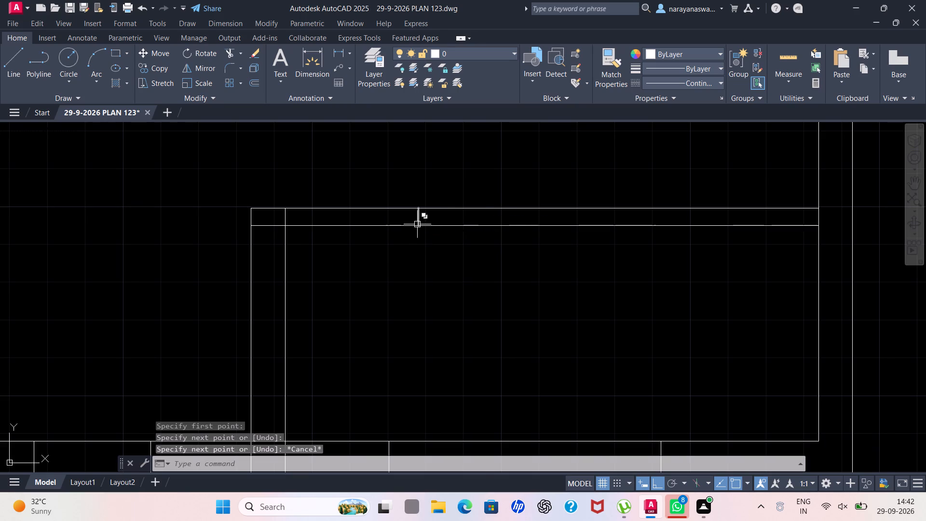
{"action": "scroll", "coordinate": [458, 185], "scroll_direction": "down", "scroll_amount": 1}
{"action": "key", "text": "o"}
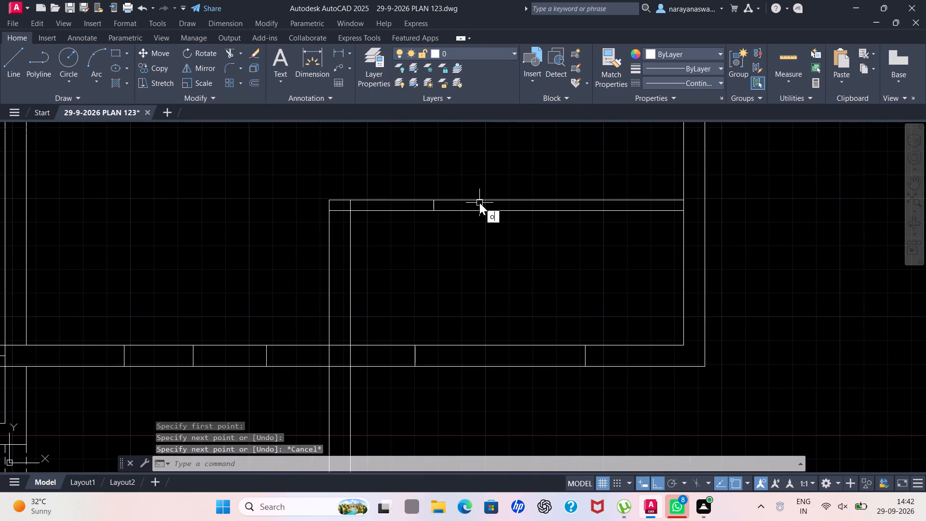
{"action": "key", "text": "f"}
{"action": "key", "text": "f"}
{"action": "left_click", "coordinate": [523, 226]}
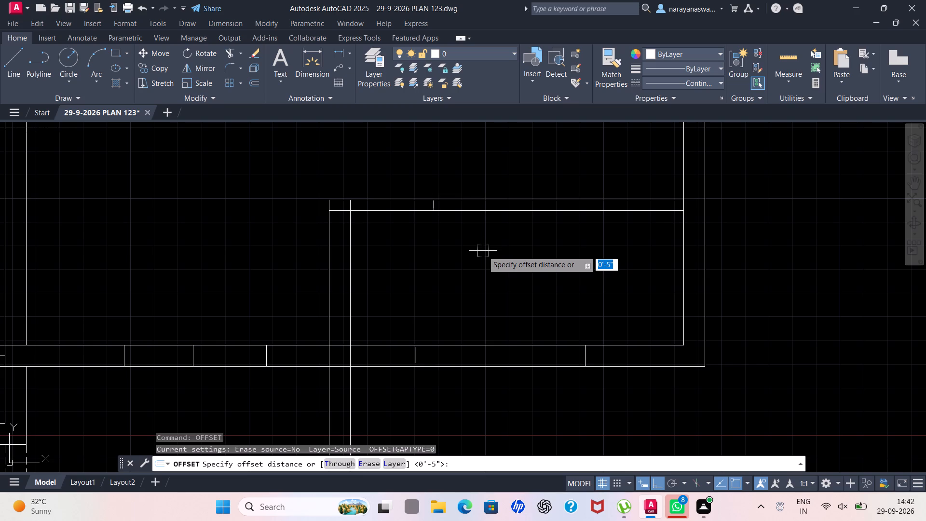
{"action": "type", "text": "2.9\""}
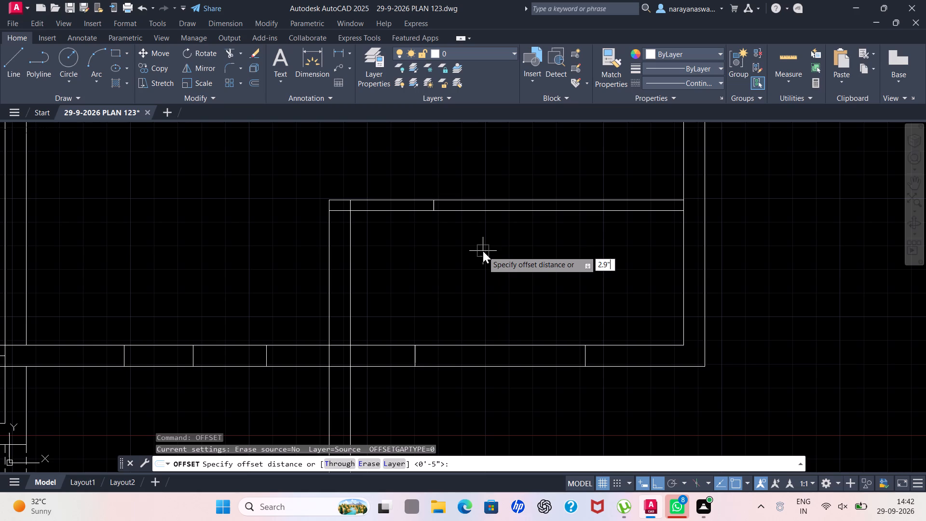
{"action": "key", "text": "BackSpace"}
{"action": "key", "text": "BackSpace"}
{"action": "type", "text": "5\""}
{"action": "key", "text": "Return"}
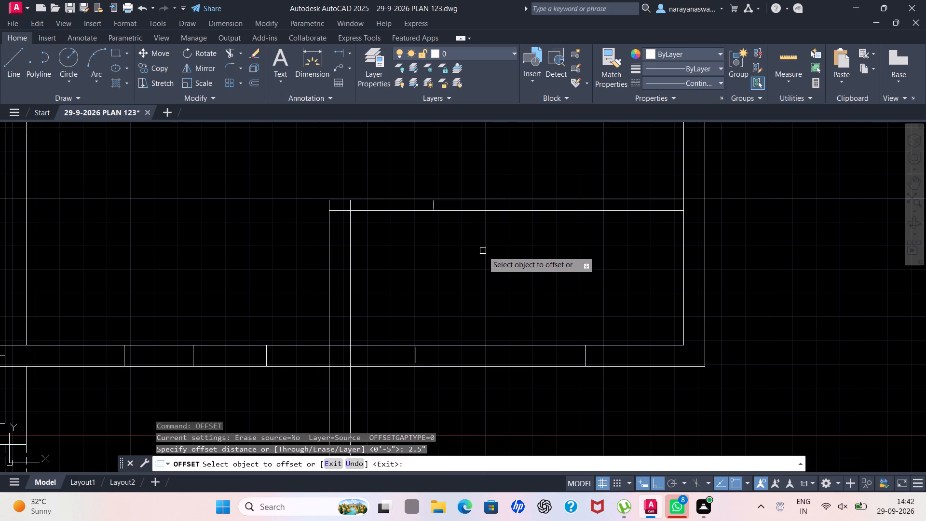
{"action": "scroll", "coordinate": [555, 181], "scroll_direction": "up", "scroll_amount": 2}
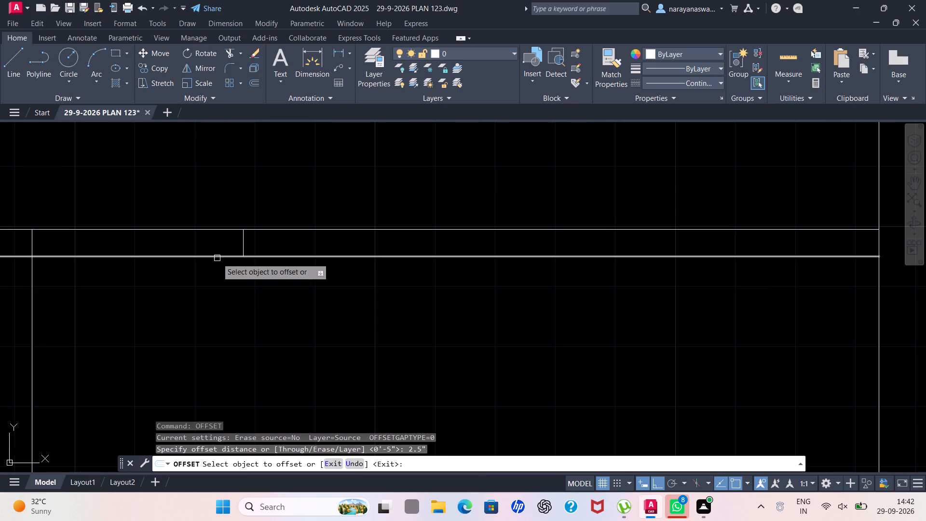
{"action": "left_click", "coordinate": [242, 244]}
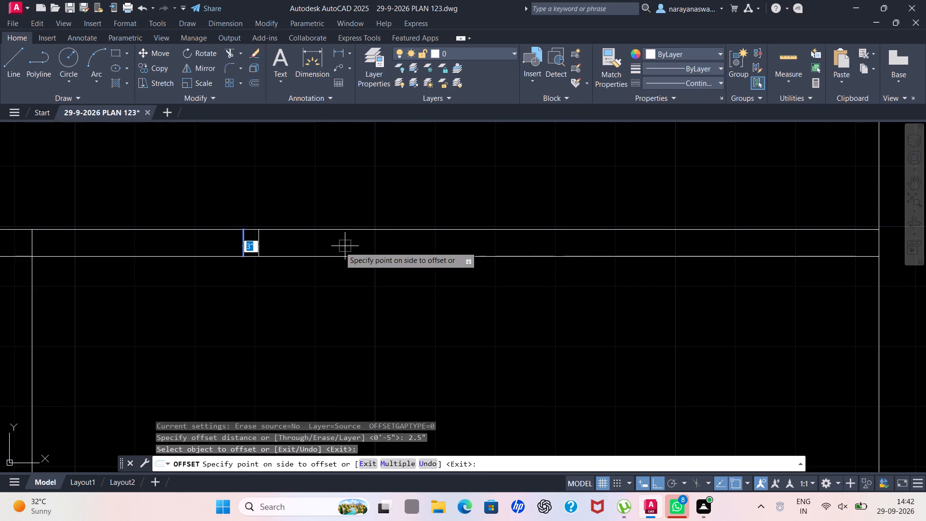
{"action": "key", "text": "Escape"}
Offset the short vertical line across the 4.5" horizontal wall 2'5" to the right.
{"action": "key", "text": "space"}
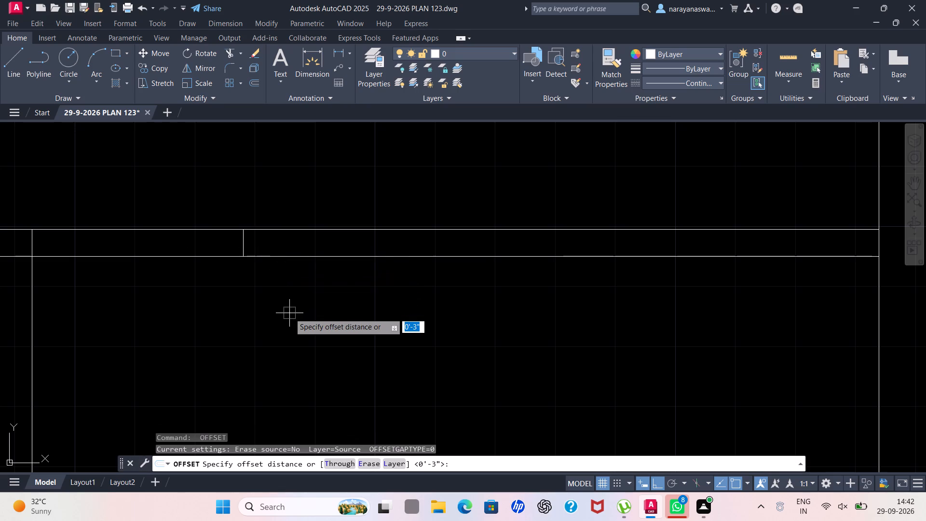
{"action": "type", "text": "2'"}
{"action": "type", "text": "5\""}
{"action": "key", "text": "Return"}
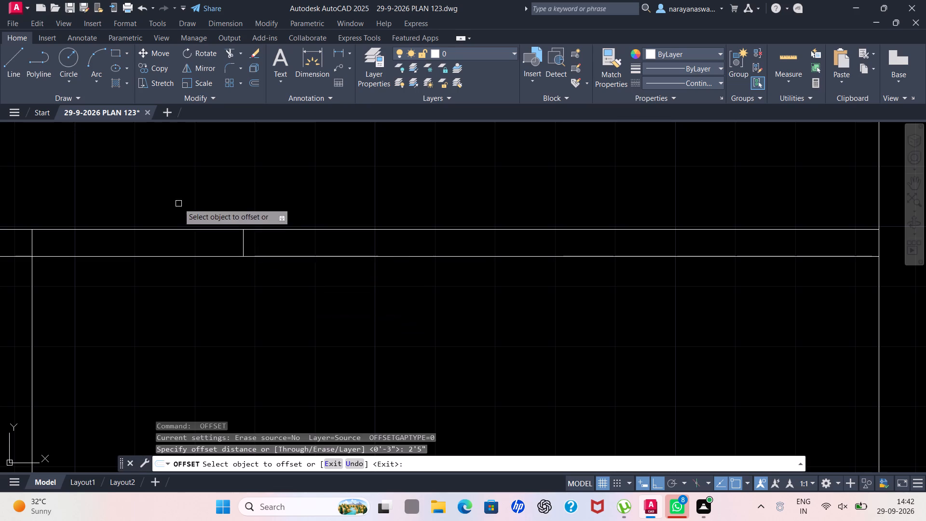
{"action": "left_click_drag", "start_coordinate": [243, 242], "coordinate": [245, 241]}
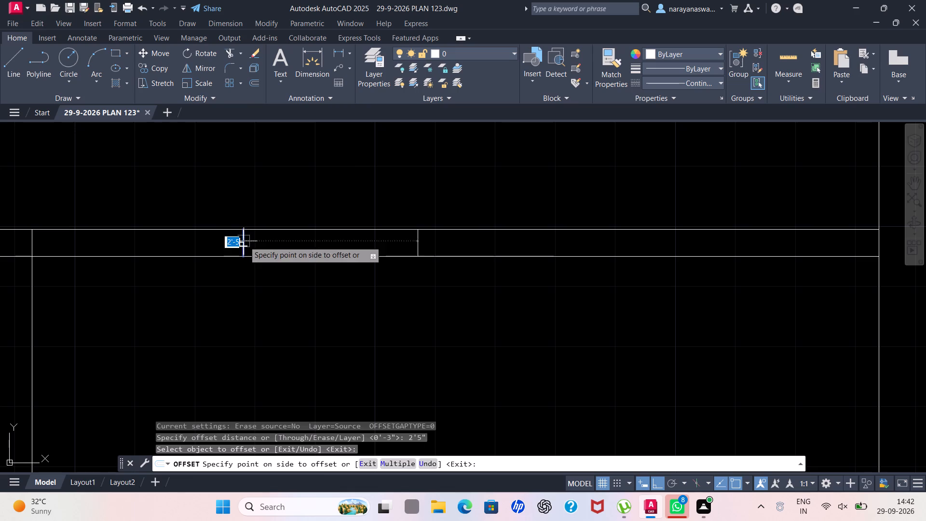
{"action": "left_click_drag", "start_coordinate": [245, 241], "coordinate": [247, 240]}
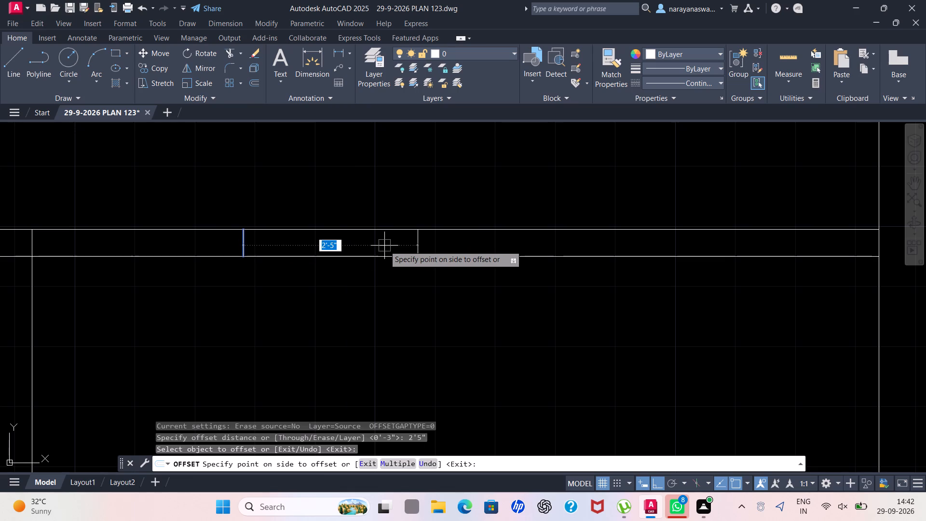
{"action": "left_click", "coordinate": [384, 246]}
{"action": "key", "text": "Escape"}
Trim both horizontal wall lines between the two short vertical lines to open a gap in the 4.5" wall.
{"action": "scroll", "coordinate": [402, 336], "scroll_direction": "down", "scroll_amount": 3}
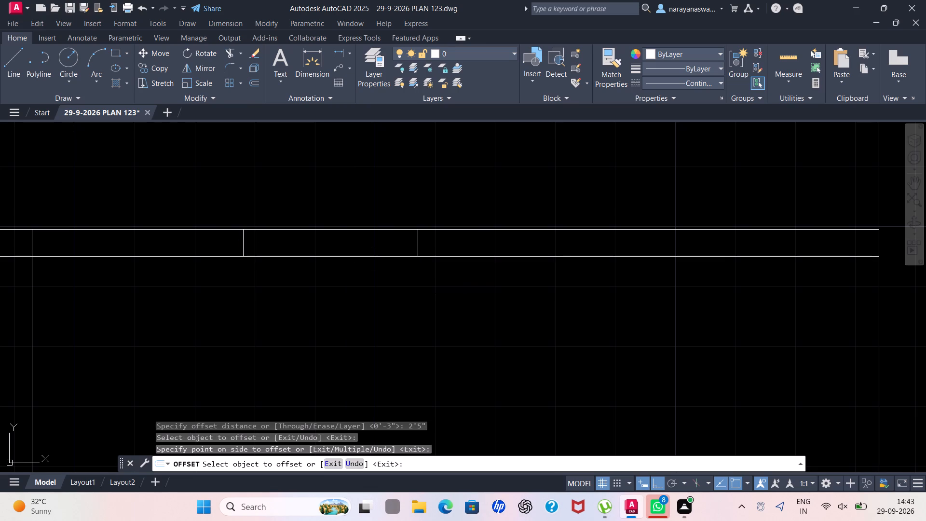
{"action": "scroll", "coordinate": [414, 298], "scroll_direction": "down", "scroll_amount": 1}
{"action": "scroll", "coordinate": [403, 308], "scroll_direction": "up", "scroll_amount": 1}
{"action": "key", "text": "t"}
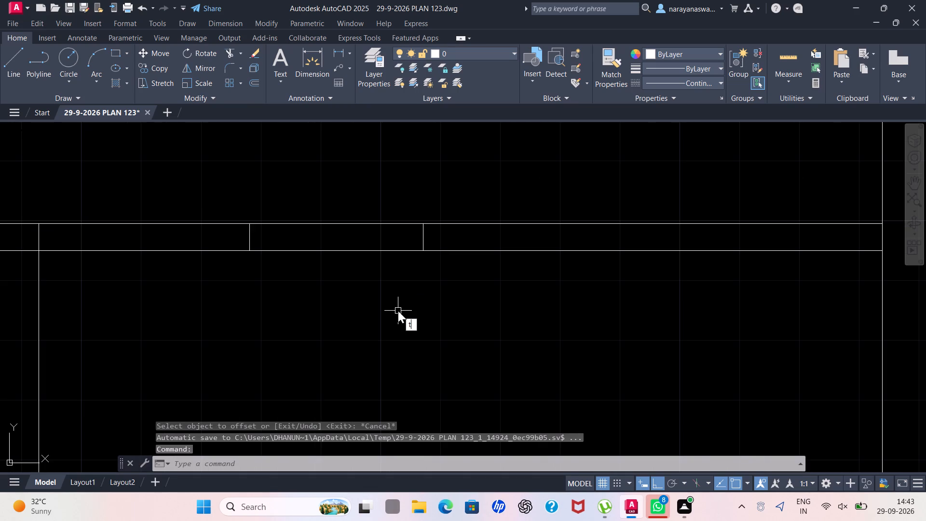
{"action": "left_click", "coordinate": [448, 346]}
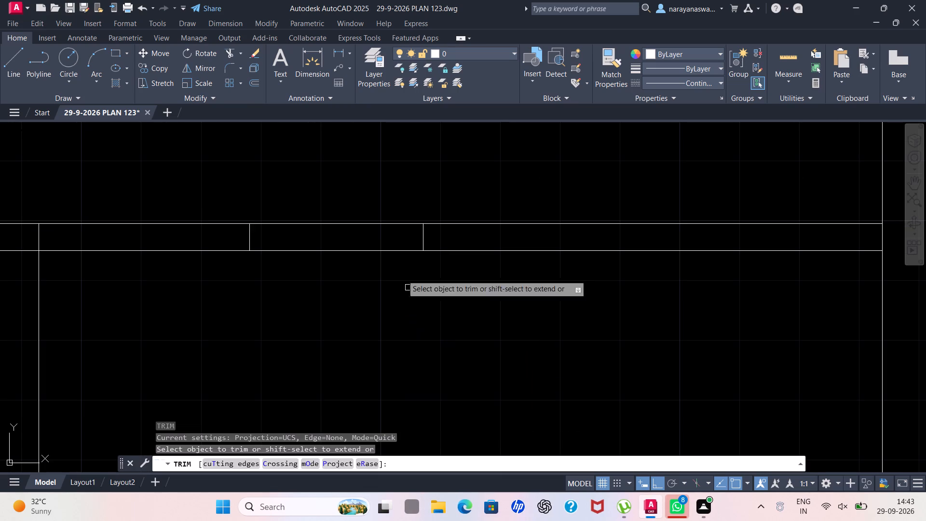
{"action": "left_click_drag", "start_coordinate": [359, 186], "coordinate": [359, 301]}
Trim the line pieces inside the corner where the 4.5" horizontal wall meets the vertical wall.
{"action": "scroll", "coordinate": [367, 297], "scroll_direction": "down", "scroll_amount": 4}
{"action": "scroll", "coordinate": [334, 264], "scroll_direction": "up", "scroll_amount": 1}
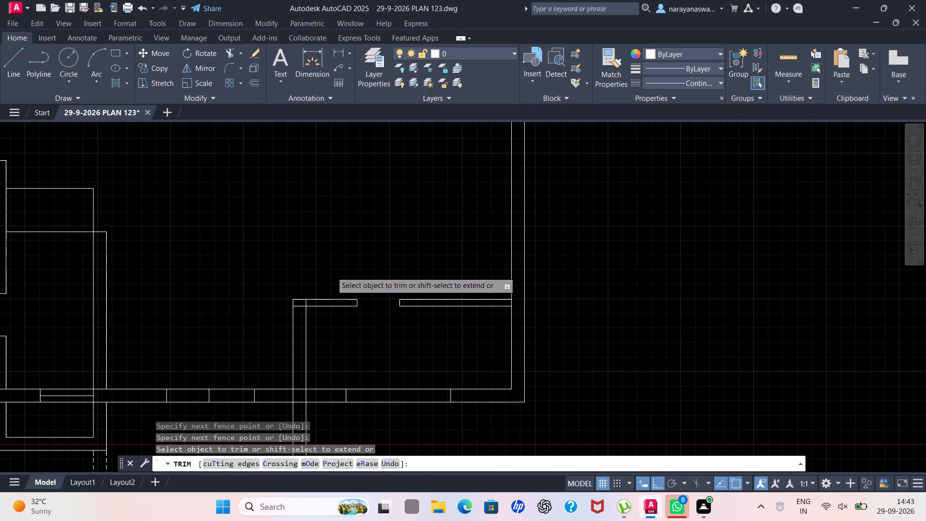
{"action": "scroll", "coordinate": [292, 324], "scroll_direction": "up", "scroll_amount": 2}
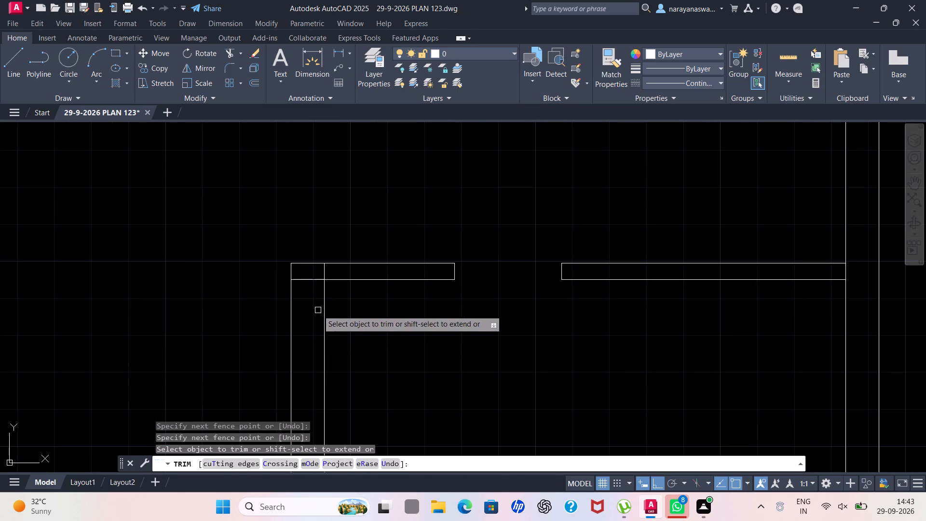
{"action": "scroll", "coordinate": [316, 272], "scroll_direction": "up", "scroll_amount": 1}
{"action": "left_click_drag", "start_coordinate": [311, 293], "coordinate": [343, 274]}
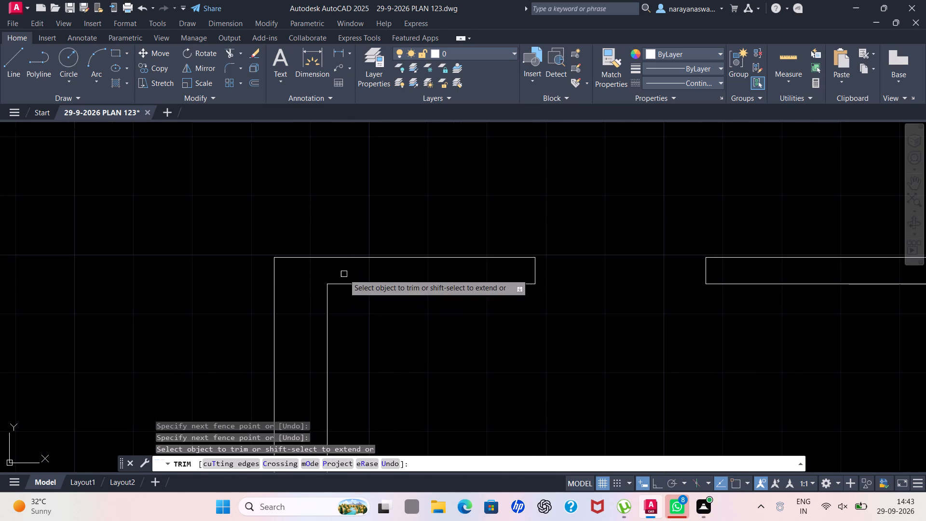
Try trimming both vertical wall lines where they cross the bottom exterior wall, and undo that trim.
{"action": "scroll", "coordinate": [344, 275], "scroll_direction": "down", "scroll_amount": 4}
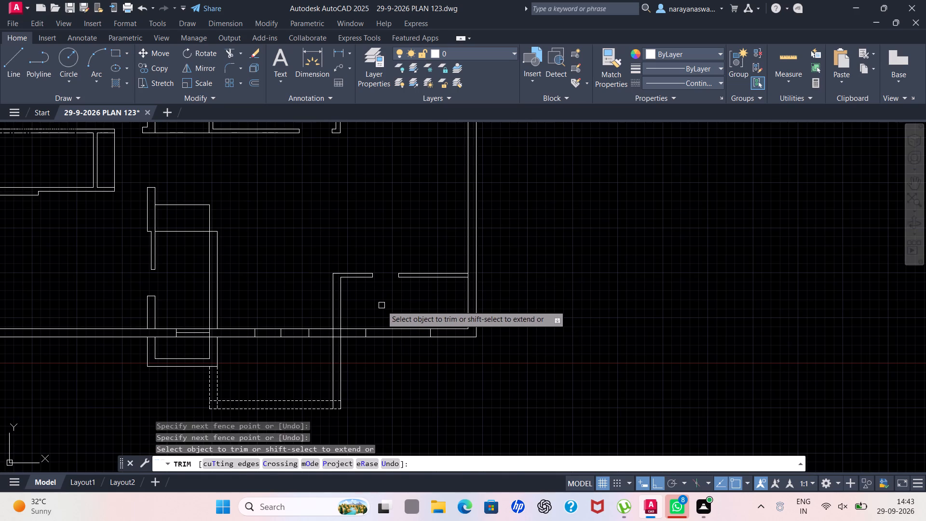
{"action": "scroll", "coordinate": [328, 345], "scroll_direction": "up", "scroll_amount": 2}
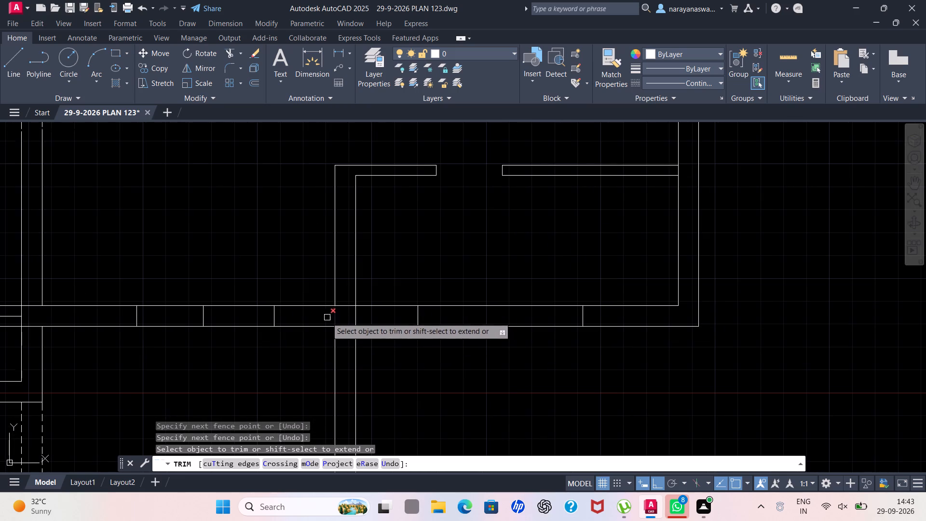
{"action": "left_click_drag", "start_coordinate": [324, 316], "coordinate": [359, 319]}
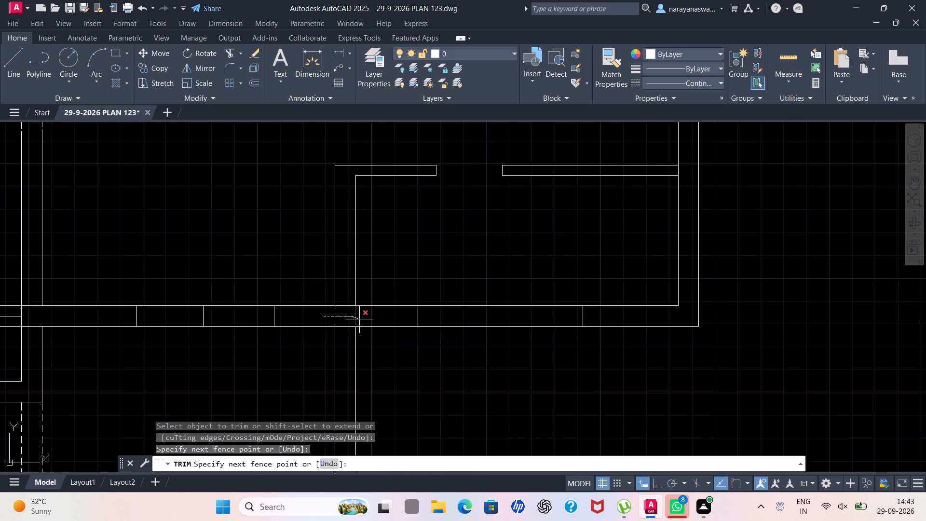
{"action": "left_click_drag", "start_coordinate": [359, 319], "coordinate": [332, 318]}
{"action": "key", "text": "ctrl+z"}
Trim the right vertical wall line inside the bottom exterior wall, and both exterior wall lines between the two vertical lines.
{"action": "scroll", "coordinate": [410, 293], "scroll_direction": "down", "scroll_amount": 4}
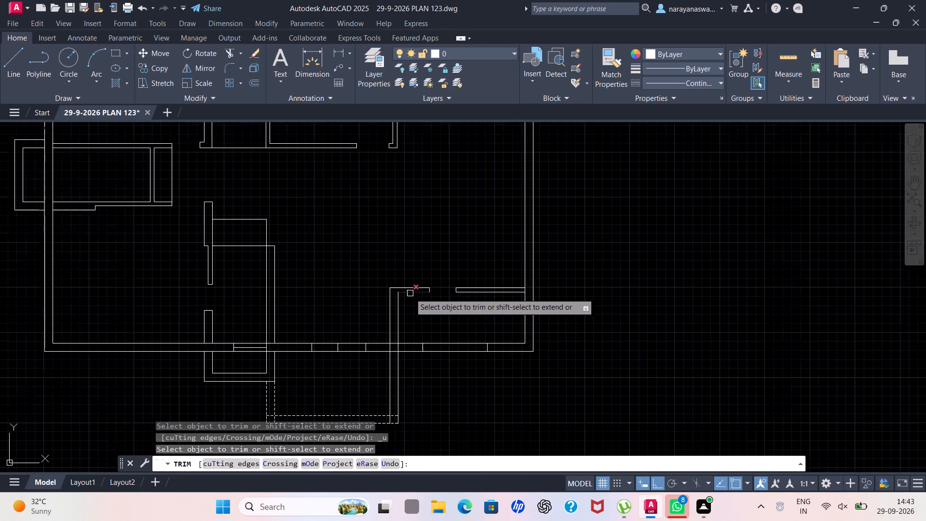
{"action": "scroll", "coordinate": [403, 363], "scroll_direction": "up", "scroll_amount": 2}
{"action": "left_click_drag", "start_coordinate": [381, 327], "coordinate": [391, 325]}
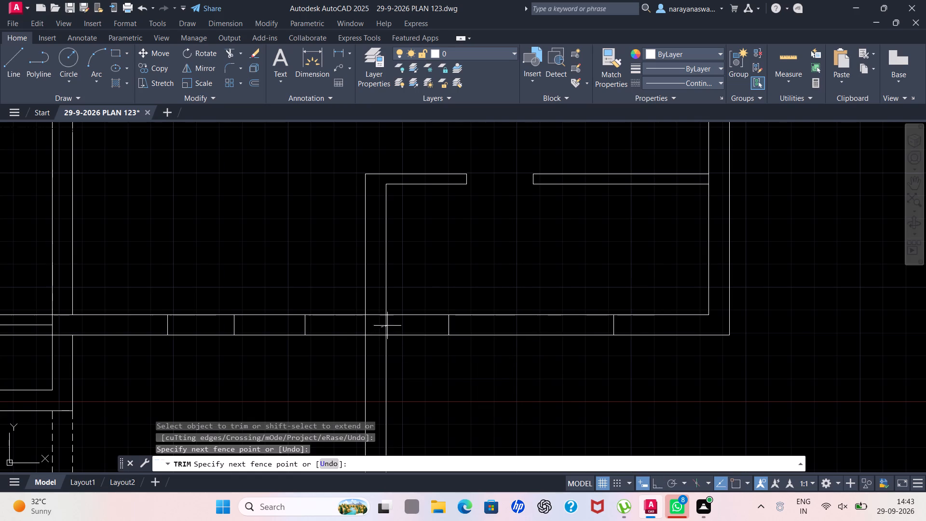
{"action": "left_click_drag", "start_coordinate": [391, 325], "coordinate": [402, 324]}
{"action": "scroll", "coordinate": [387, 324], "scroll_direction": "up", "scroll_amount": 2}
{"action": "left_click_drag", "start_coordinate": [350, 270], "coordinate": [348, 393]}
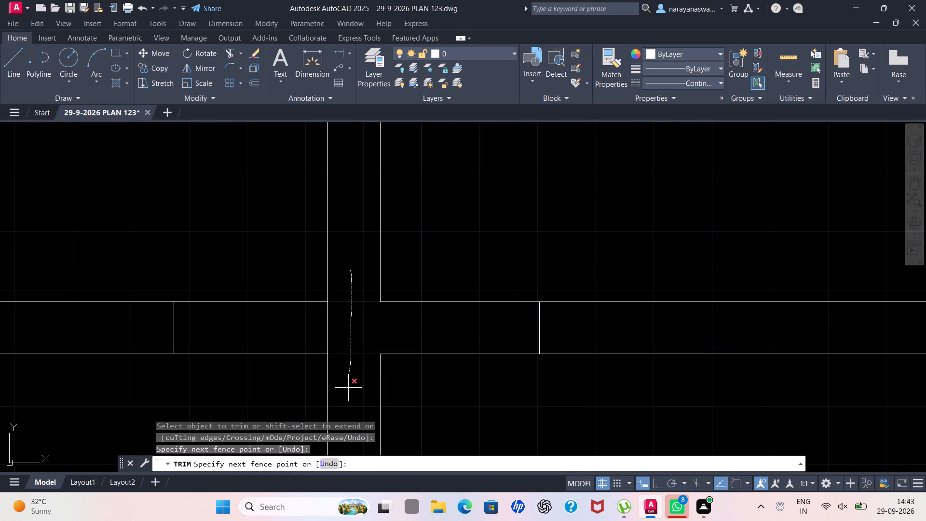
{"action": "left_click_drag", "start_coordinate": [348, 393], "coordinate": [347, 399]}
{"action": "scroll", "coordinate": [363, 366], "scroll_direction": "down", "scroll_amount": 3}
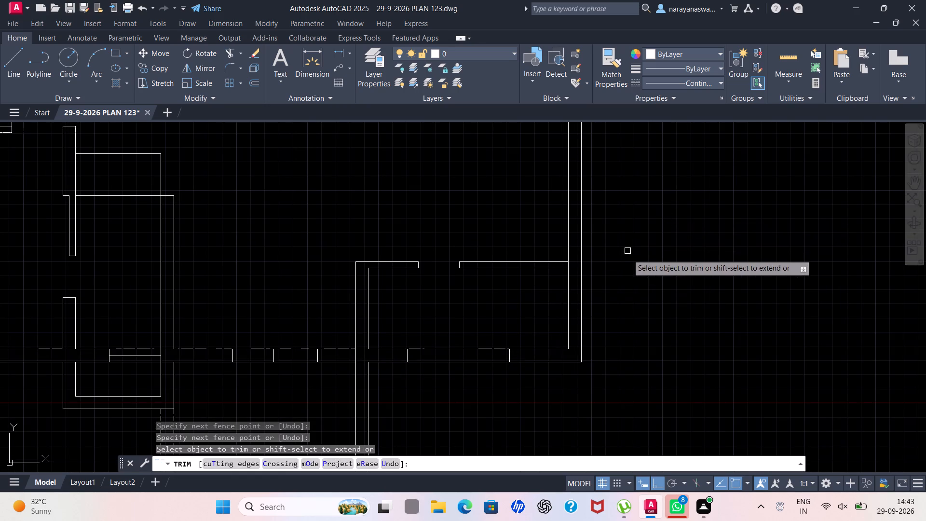
{"action": "scroll", "coordinate": [671, 282], "scroll_direction": "down", "scroll_amount": 2}
{"action": "scroll", "coordinate": [692, 331], "scroll_direction": "up", "scroll_amount": 2}
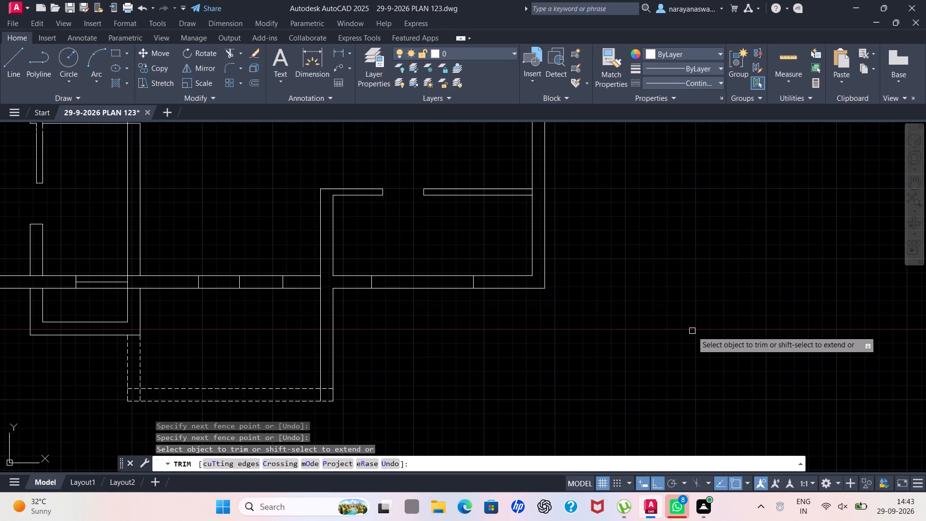
{"action": "key", "text": "Escape"}
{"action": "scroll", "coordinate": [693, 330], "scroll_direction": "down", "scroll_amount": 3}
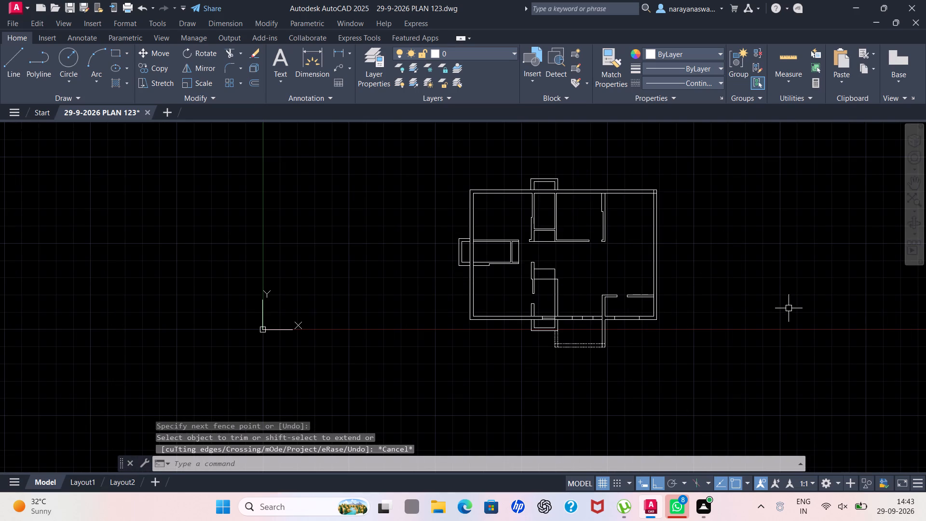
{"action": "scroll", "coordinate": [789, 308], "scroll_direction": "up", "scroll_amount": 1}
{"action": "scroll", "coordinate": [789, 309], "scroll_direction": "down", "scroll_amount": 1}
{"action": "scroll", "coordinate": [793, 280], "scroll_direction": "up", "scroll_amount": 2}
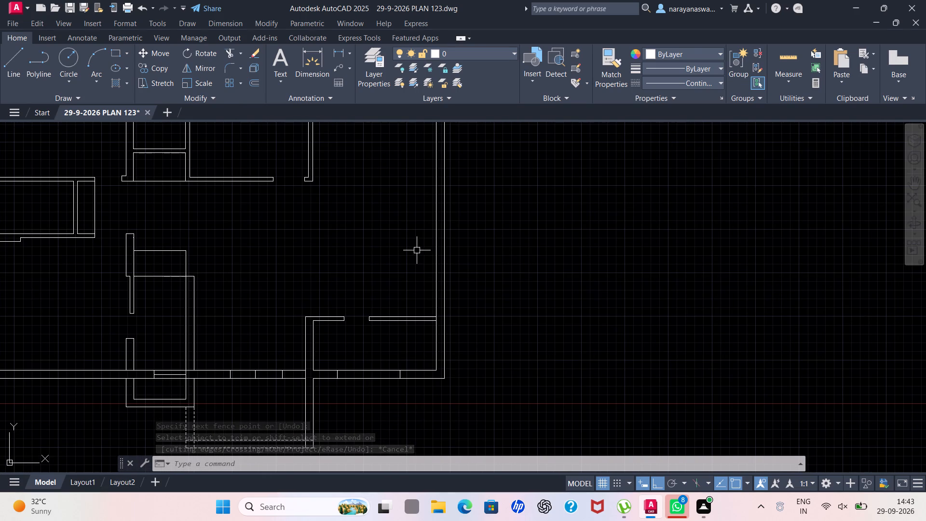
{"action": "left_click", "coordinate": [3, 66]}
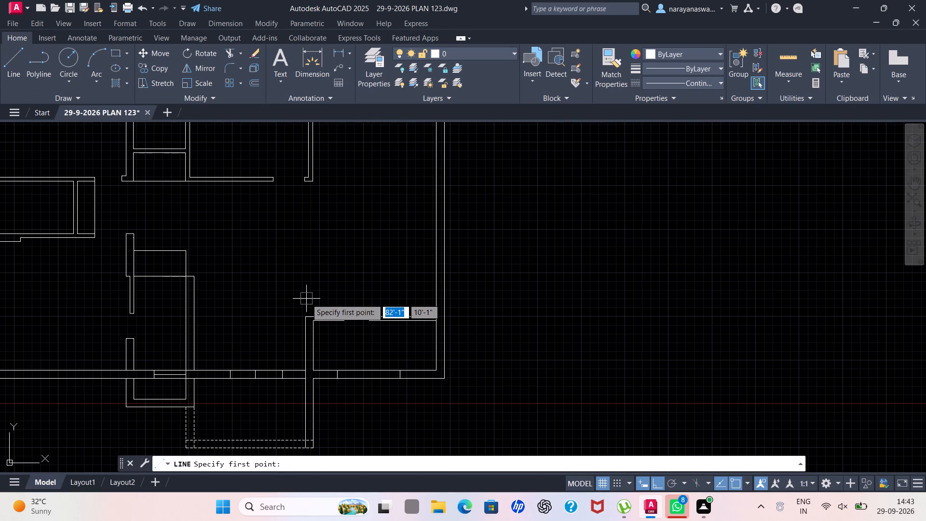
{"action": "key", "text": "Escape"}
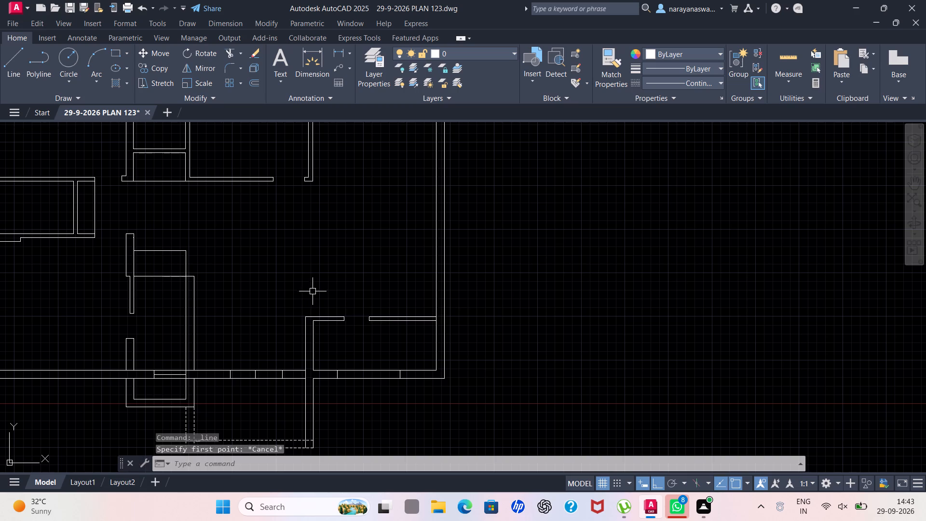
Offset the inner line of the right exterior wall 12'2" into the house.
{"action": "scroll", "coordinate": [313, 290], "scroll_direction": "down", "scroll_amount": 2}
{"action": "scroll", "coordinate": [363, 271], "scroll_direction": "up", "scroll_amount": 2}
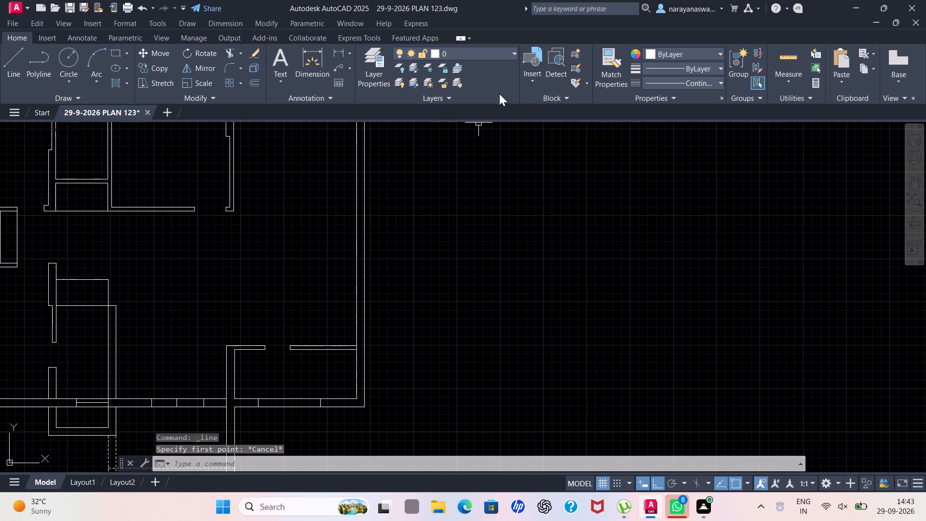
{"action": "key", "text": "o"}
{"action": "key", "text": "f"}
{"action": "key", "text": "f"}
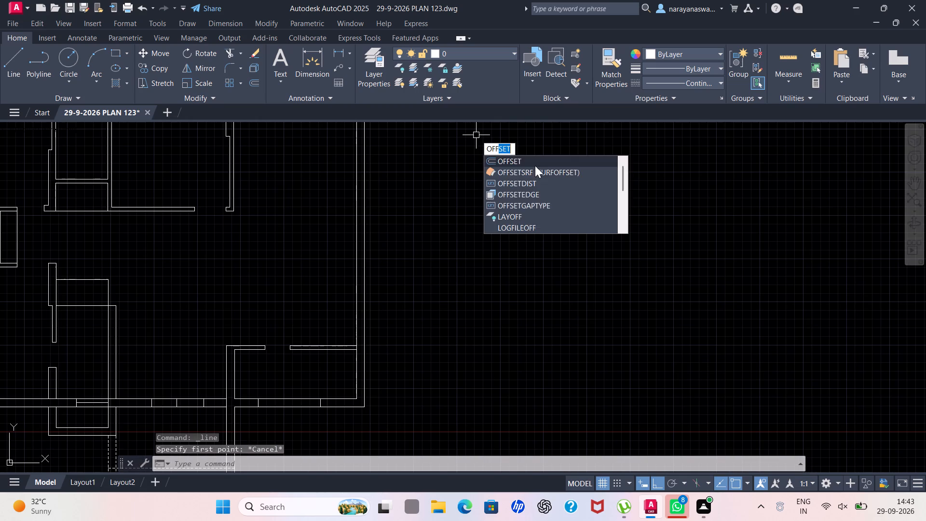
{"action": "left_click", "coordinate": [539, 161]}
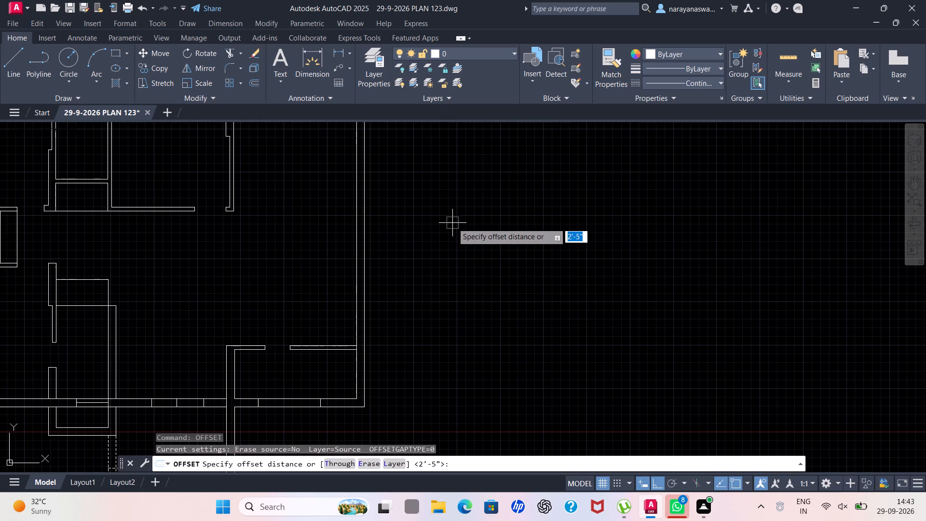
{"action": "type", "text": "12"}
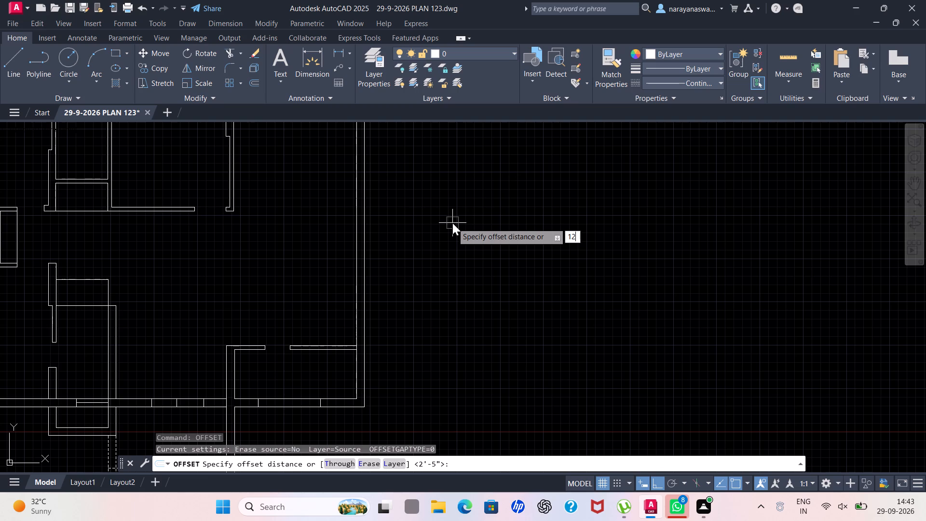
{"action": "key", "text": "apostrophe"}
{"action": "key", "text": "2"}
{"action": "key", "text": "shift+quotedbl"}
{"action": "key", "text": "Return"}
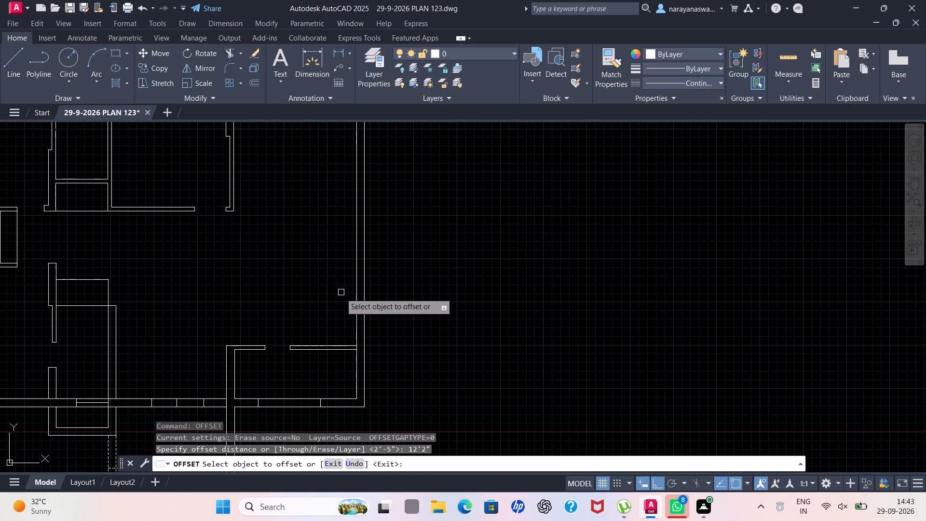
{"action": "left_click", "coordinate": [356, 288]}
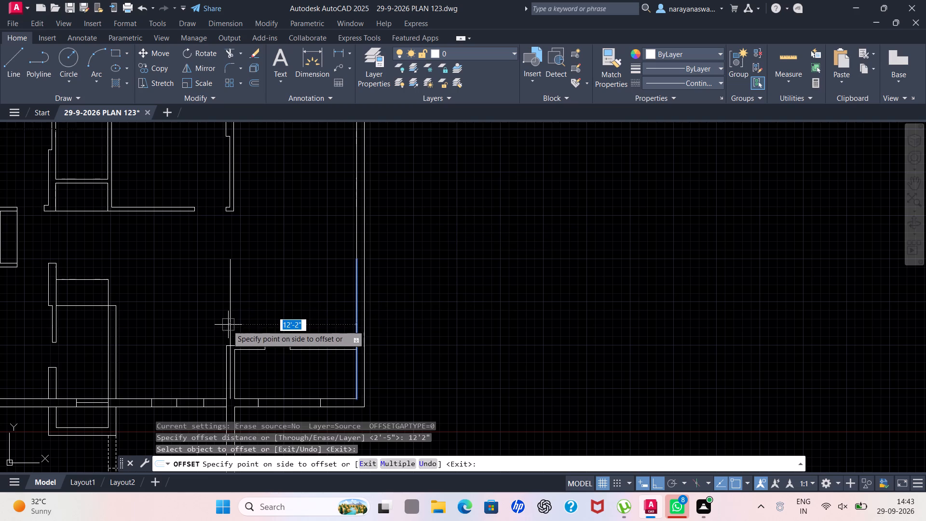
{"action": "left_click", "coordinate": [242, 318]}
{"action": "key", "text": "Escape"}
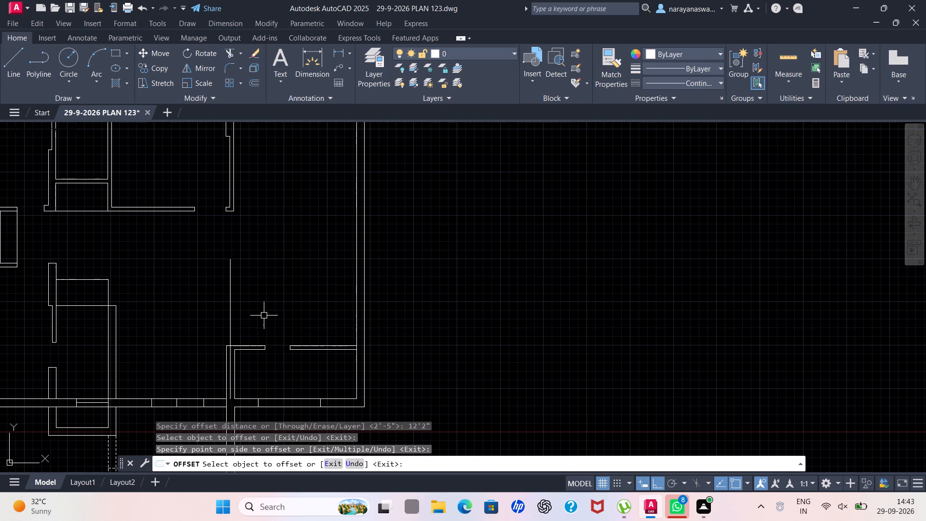
Measure the distance between the offset vertical line and the right exterior wall's inner line.
{"action": "scroll", "coordinate": [264, 315], "scroll_direction": "down", "scroll_amount": 1}
{"action": "scroll", "coordinate": [272, 316], "scroll_direction": "up", "scroll_amount": 1}
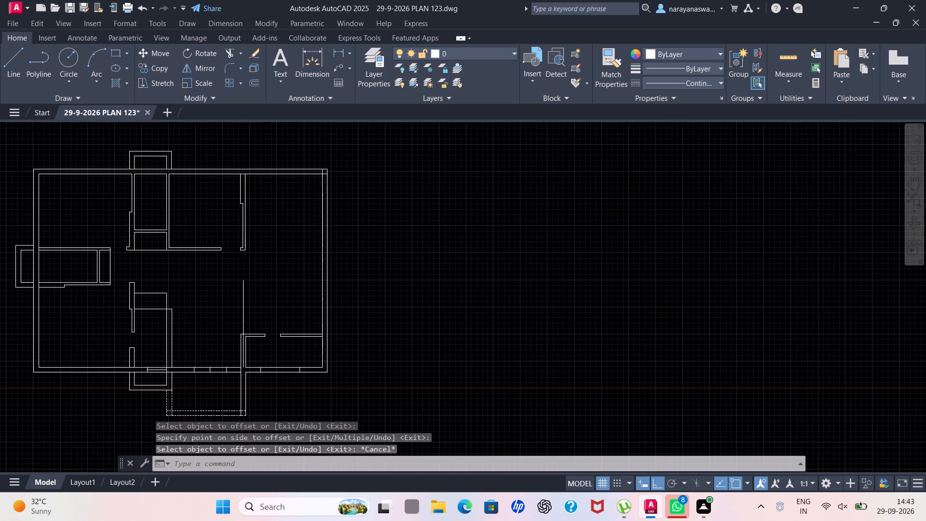
{"action": "scroll", "coordinate": [272, 317], "scroll_direction": "up", "scroll_amount": 1}
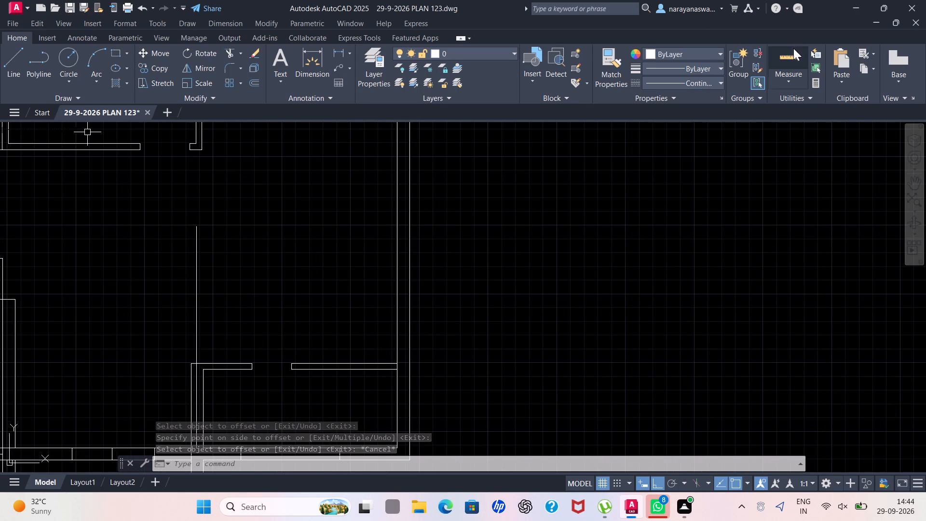
{"action": "left_click", "coordinate": [793, 51]}
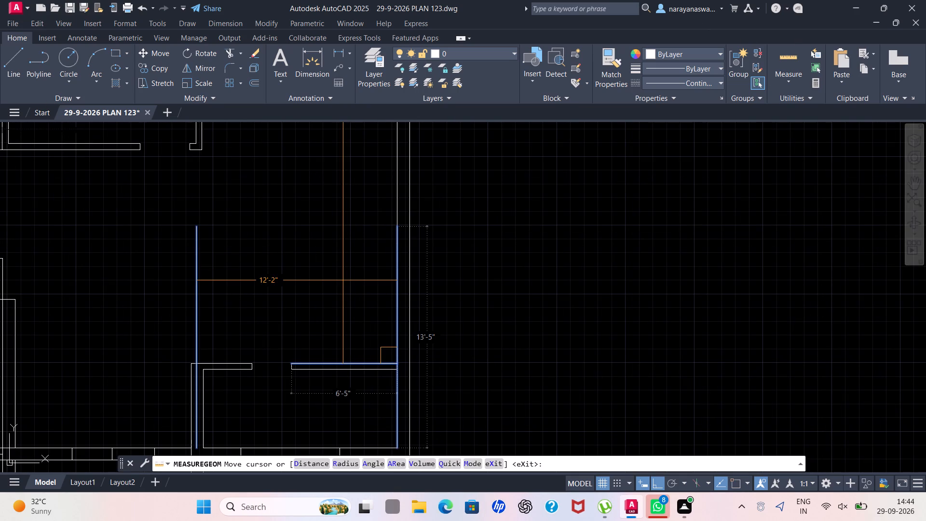
{"action": "key", "text": "Escape"}
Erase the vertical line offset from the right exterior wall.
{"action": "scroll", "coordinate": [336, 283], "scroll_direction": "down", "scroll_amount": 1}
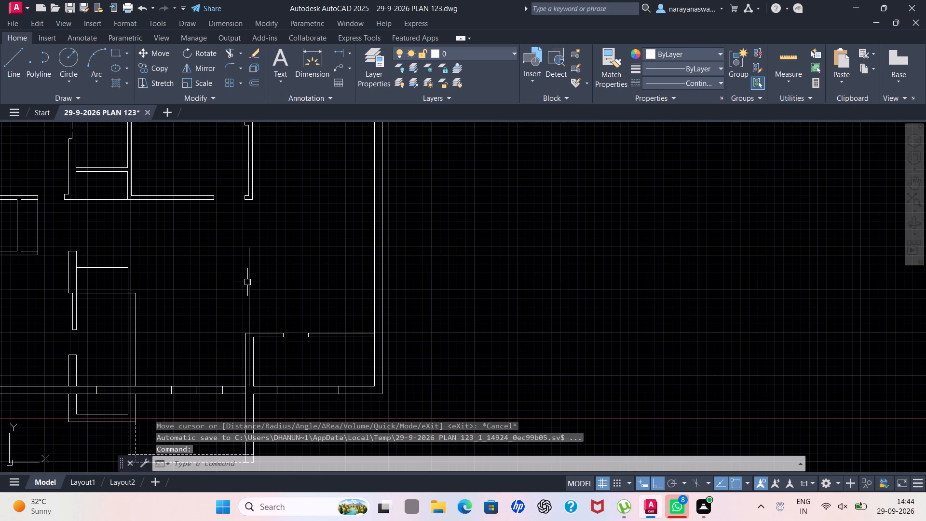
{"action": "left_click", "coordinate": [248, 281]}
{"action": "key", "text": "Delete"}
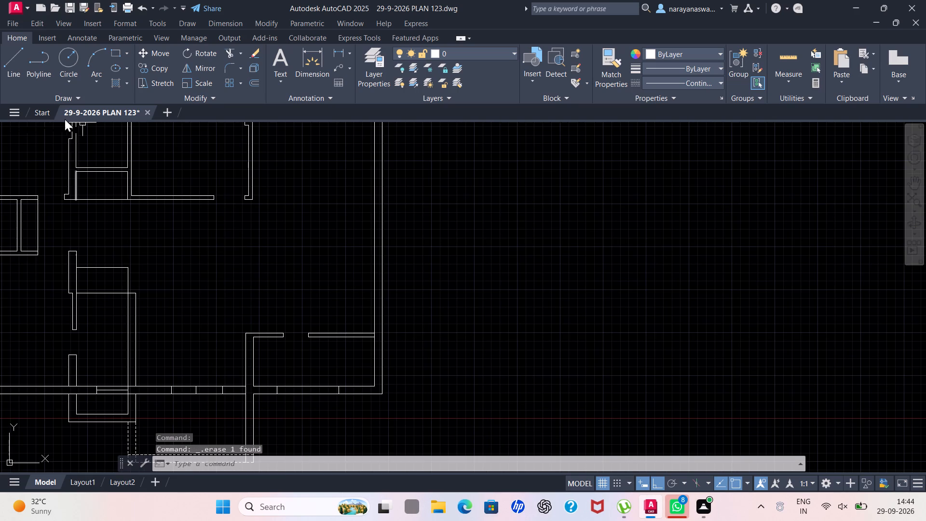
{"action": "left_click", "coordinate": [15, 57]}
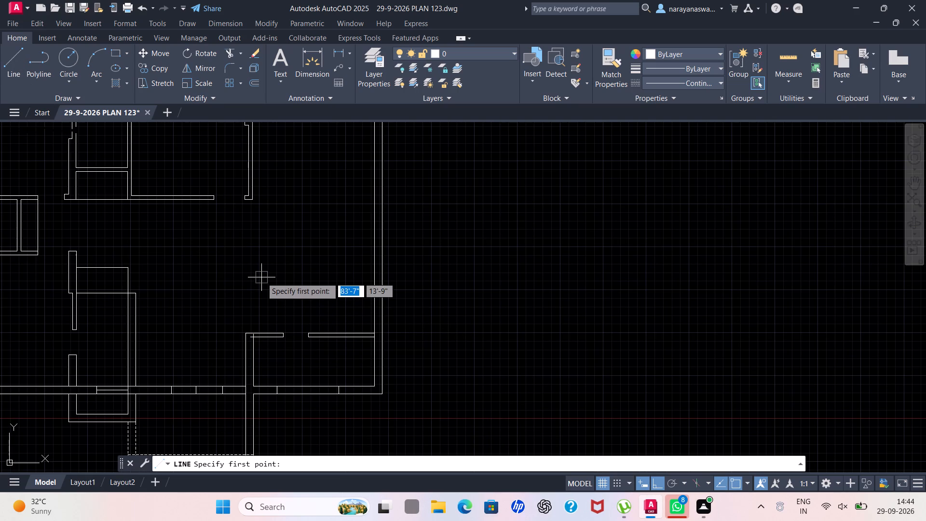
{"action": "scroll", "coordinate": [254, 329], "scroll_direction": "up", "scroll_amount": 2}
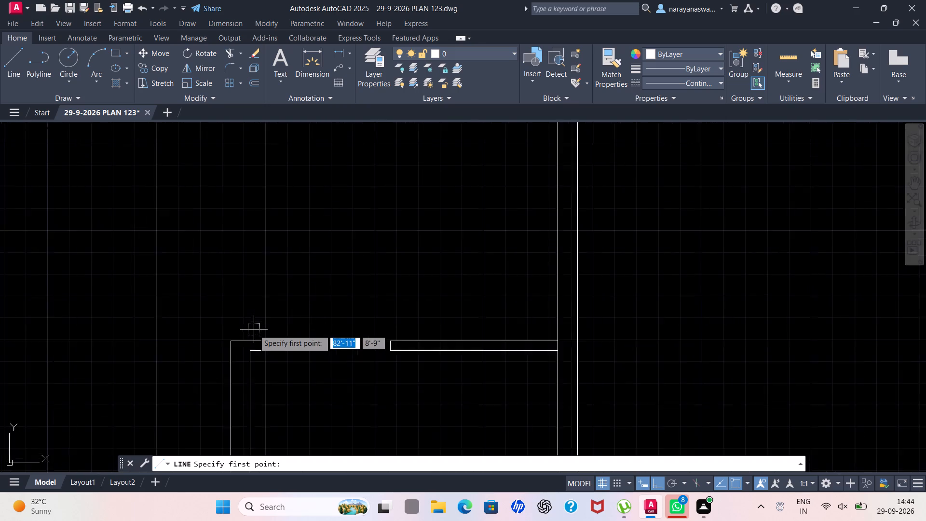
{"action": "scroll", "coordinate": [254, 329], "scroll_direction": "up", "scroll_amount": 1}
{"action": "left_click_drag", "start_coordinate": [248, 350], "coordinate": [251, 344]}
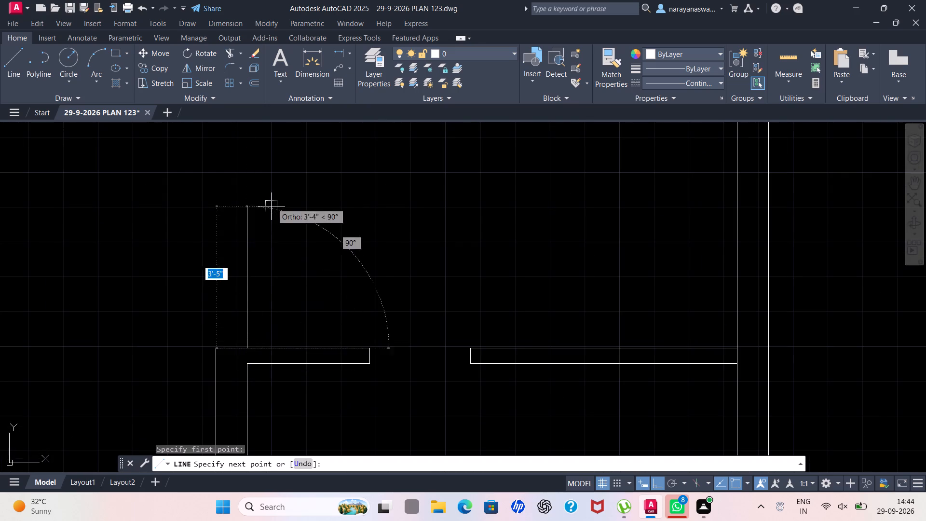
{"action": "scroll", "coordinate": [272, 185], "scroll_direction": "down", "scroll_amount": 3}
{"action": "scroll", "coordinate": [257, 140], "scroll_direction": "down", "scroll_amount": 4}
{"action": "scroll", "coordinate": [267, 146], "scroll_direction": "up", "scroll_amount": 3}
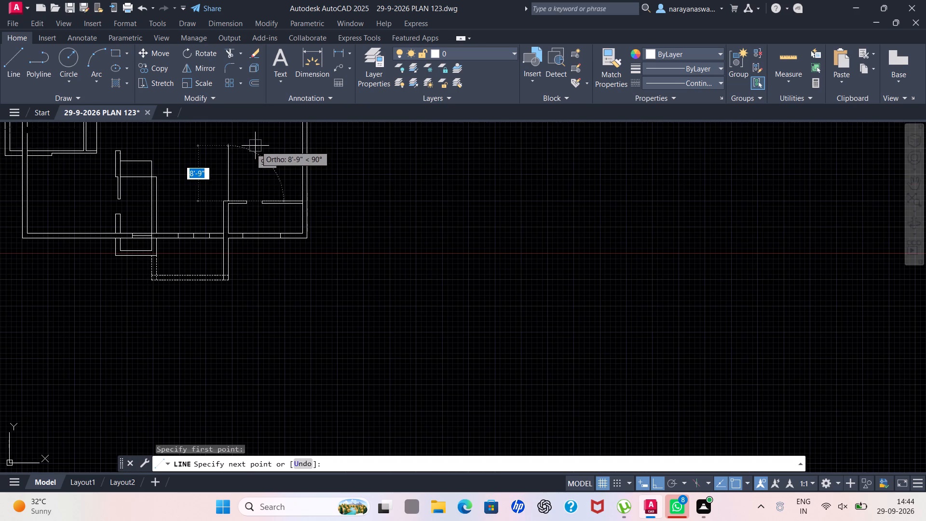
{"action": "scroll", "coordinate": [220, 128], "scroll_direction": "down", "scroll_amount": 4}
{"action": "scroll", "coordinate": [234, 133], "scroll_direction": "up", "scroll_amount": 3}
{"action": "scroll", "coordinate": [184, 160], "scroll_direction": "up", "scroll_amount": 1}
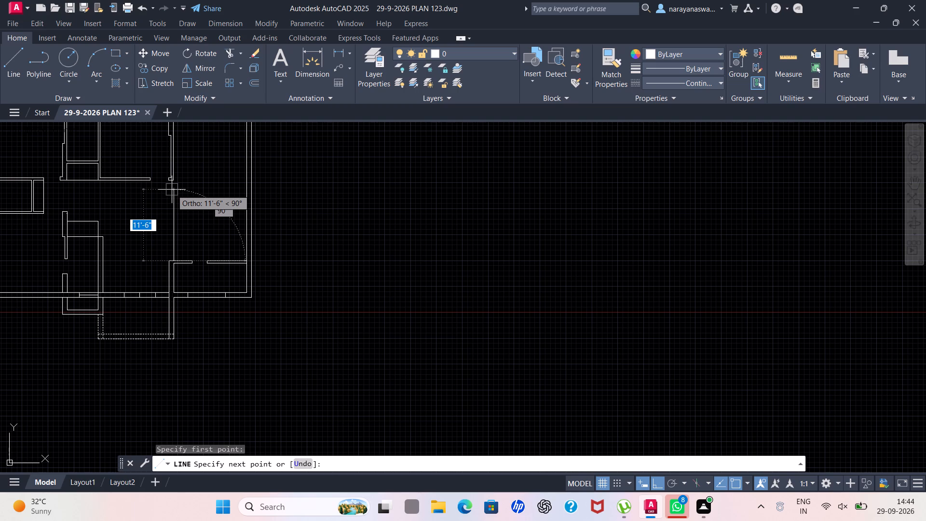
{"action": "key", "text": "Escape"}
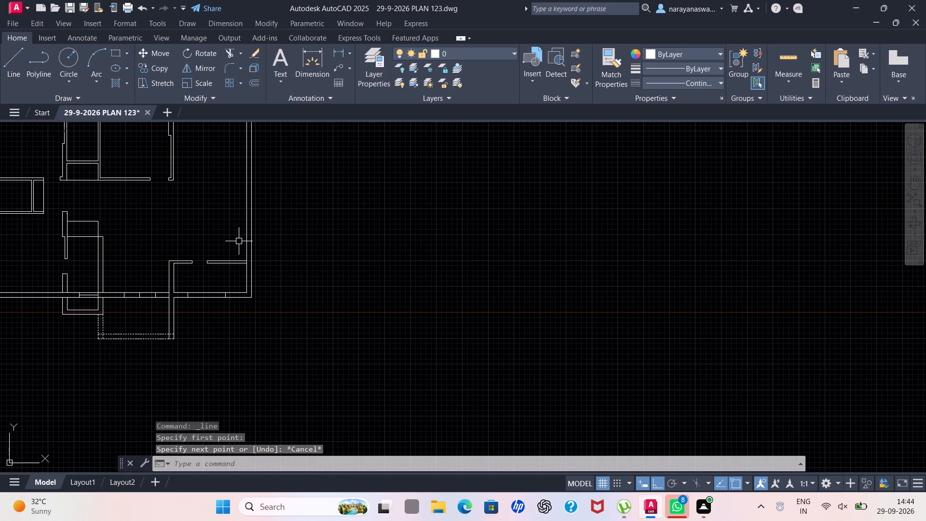
Offset the top lines of both 4.5" horizontal wall segments beside the door opening 8' upward.
{"action": "key", "text": "o"}
{"action": "key", "text": "f"}
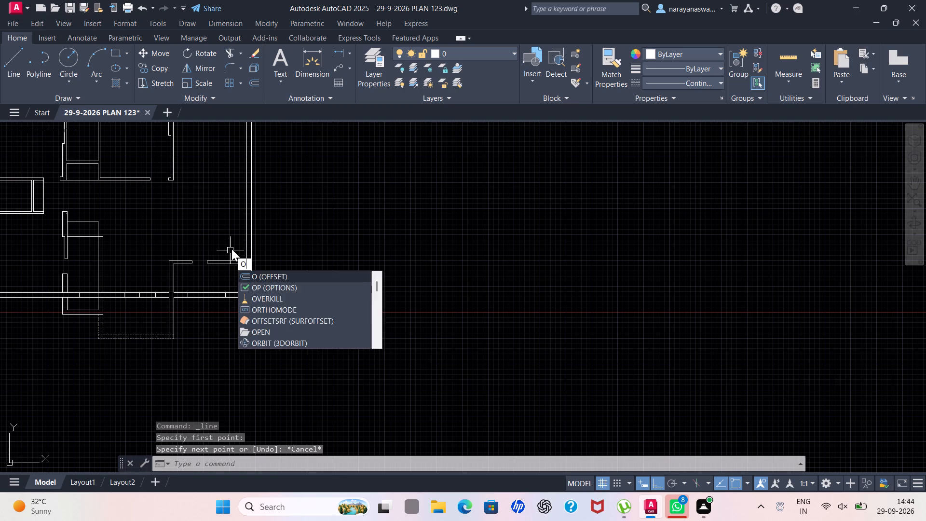
{"action": "left_click", "coordinate": [263, 272]}
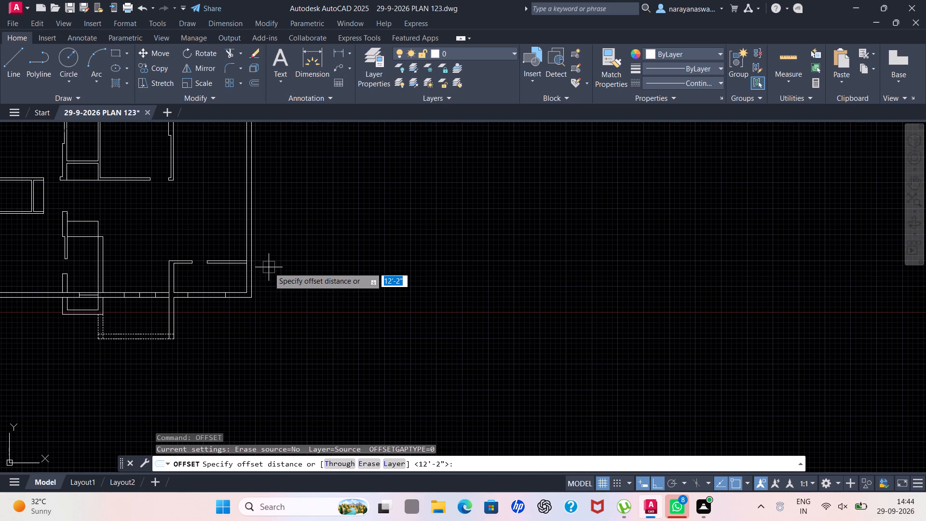
{"action": "type", "text": "8'"}
{"action": "key", "text": "Return"}
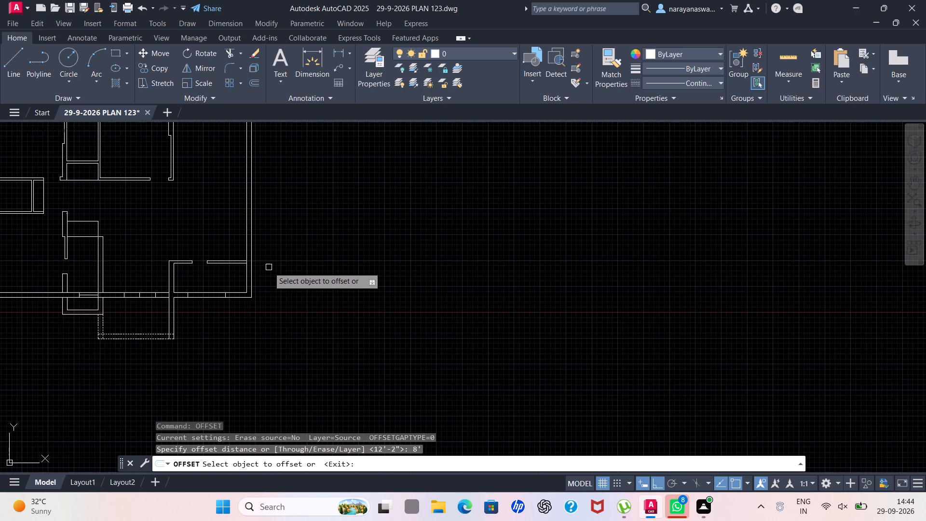
{"action": "scroll", "coordinate": [219, 248], "scroll_direction": "up", "scroll_amount": 2}
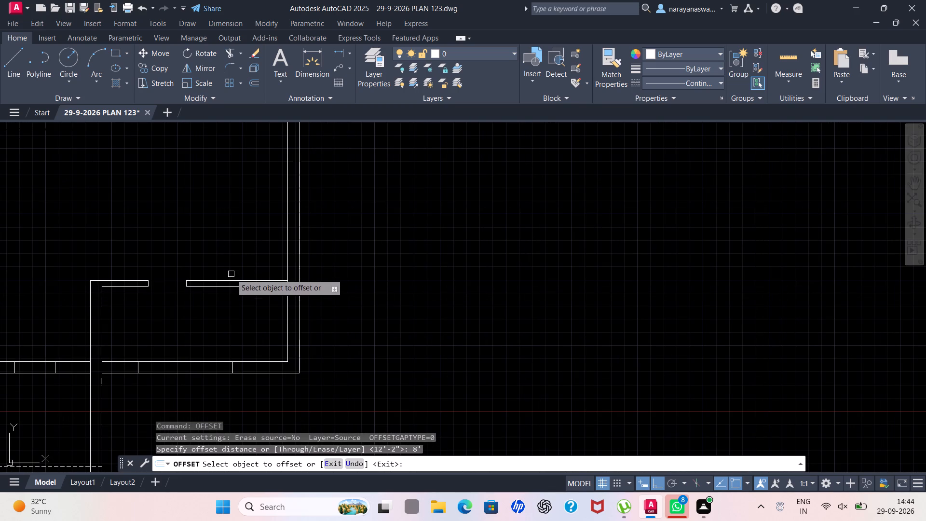
{"action": "left_click", "coordinate": [232, 282]}
{"action": "left_click", "coordinate": [228, 183]}
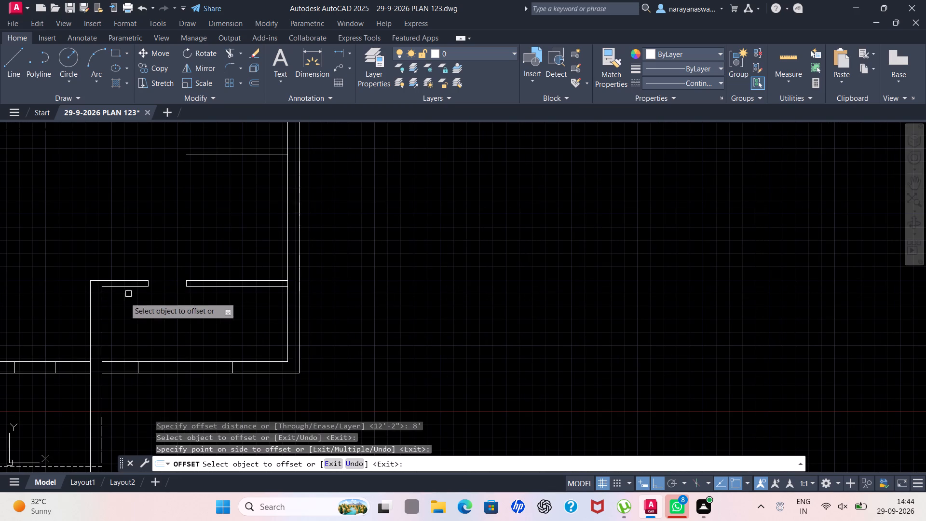
{"action": "left_click", "coordinate": [134, 279]}
{"action": "left_click", "coordinate": [165, 188]}
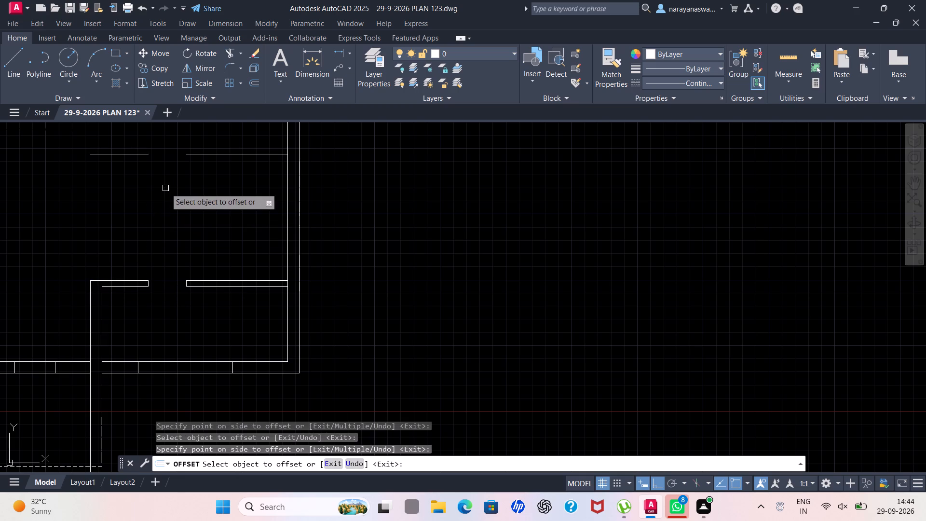
{"action": "scroll", "coordinate": [164, 165], "scroll_direction": "down", "scroll_amount": 1}
{"action": "key", "text": "Escape"}
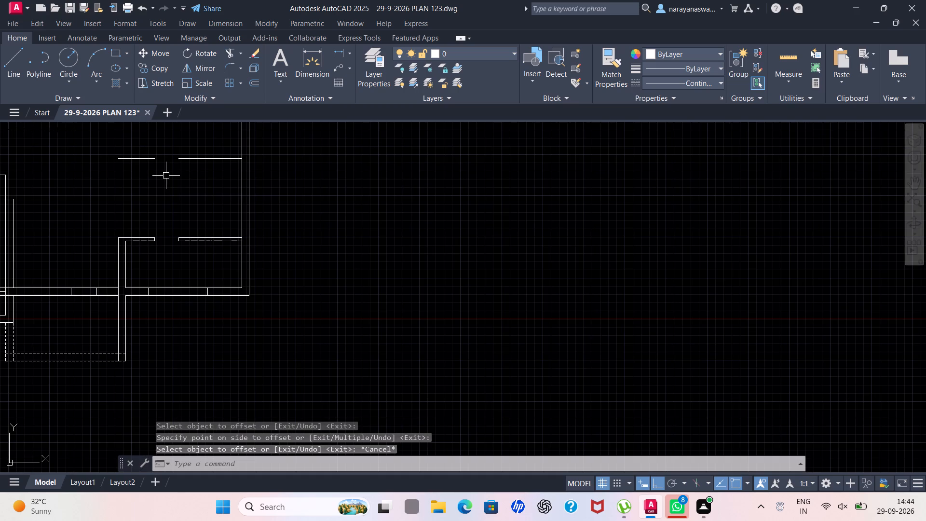
Extend the left piece of the new upper horizontal line across the gap to meet the right piece.
{"action": "key", "text": "e"}
{"action": "key", "text": "x"}
{"action": "left_click", "coordinate": [210, 197]}
{"action": "left_click", "coordinate": [150, 157]}
{"action": "scroll", "coordinate": [156, 164], "scroll_direction": "down", "scroll_amount": 2}
{"action": "scroll", "coordinate": [114, 171], "scroll_direction": "up", "scroll_amount": 2}
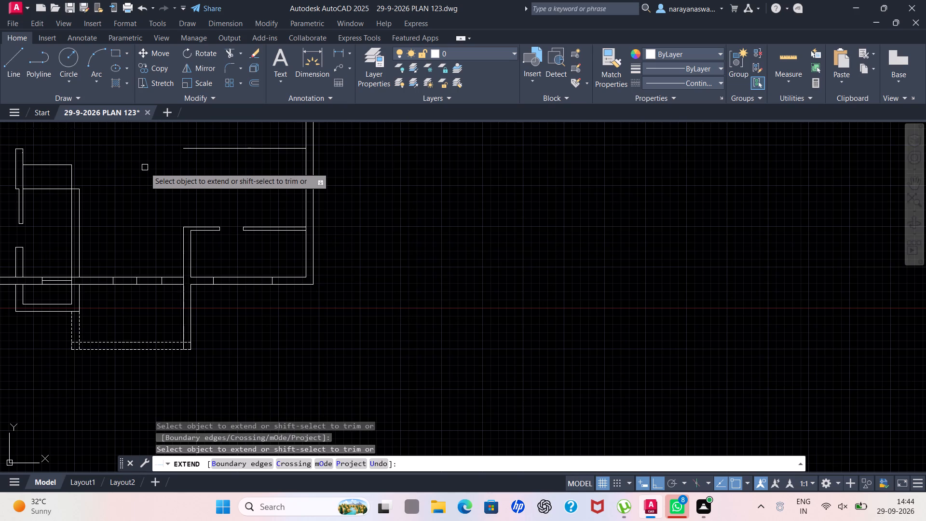
{"action": "key", "text": "Escape"}
Draw an 8' vertical line from the upper horizontal line's left end down to the outer corner of the 4.5" wall.
{"action": "scroll", "coordinate": [161, 174], "scroll_direction": "down", "scroll_amount": 3}
{"action": "scroll", "coordinate": [157, 174], "scroll_direction": "up", "scroll_amount": 4}
{"action": "scroll", "coordinate": [157, 174], "scroll_direction": "down", "scroll_amount": 1}
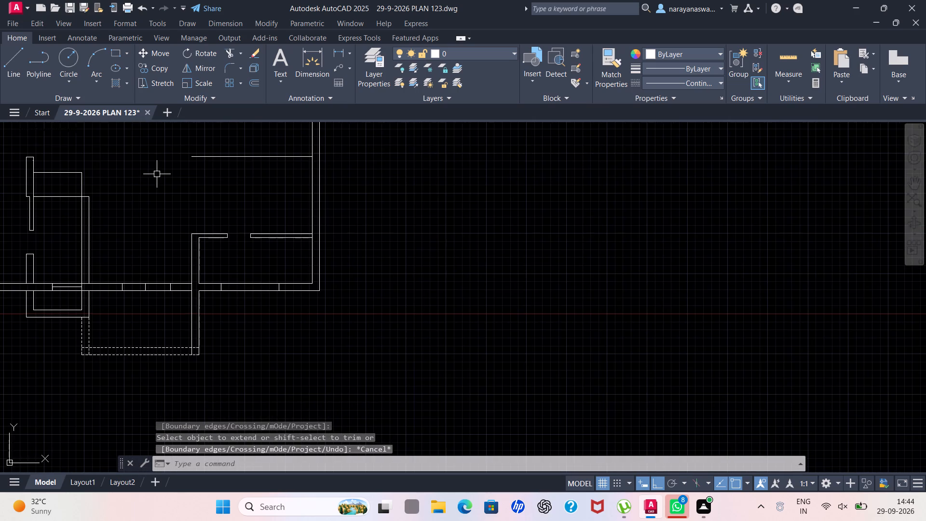
{"action": "scroll", "coordinate": [157, 174], "scroll_direction": "down", "scroll_amount": 1}
{"action": "scroll", "coordinate": [162, 159], "scroll_direction": "up", "scroll_amount": 2}
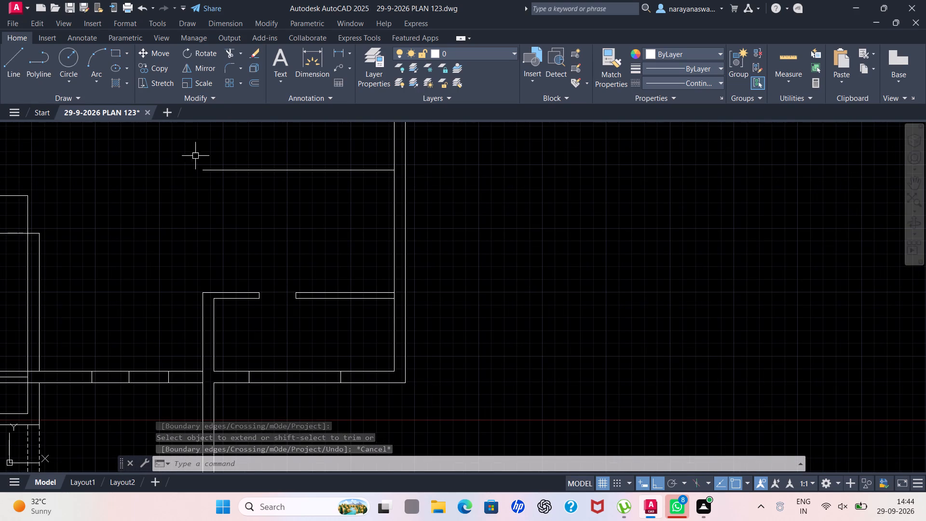
{"action": "left_click", "coordinate": [6, 63]}
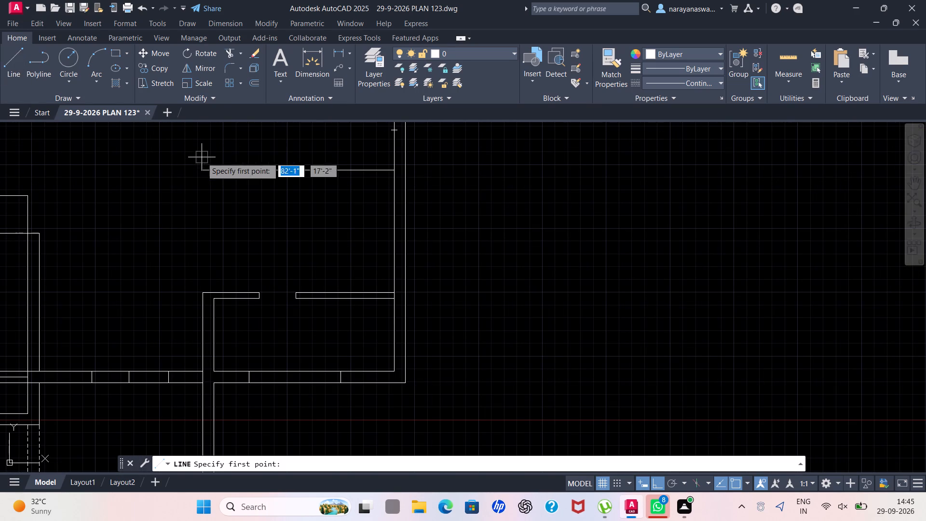
{"action": "left_click", "coordinate": [204, 173]}
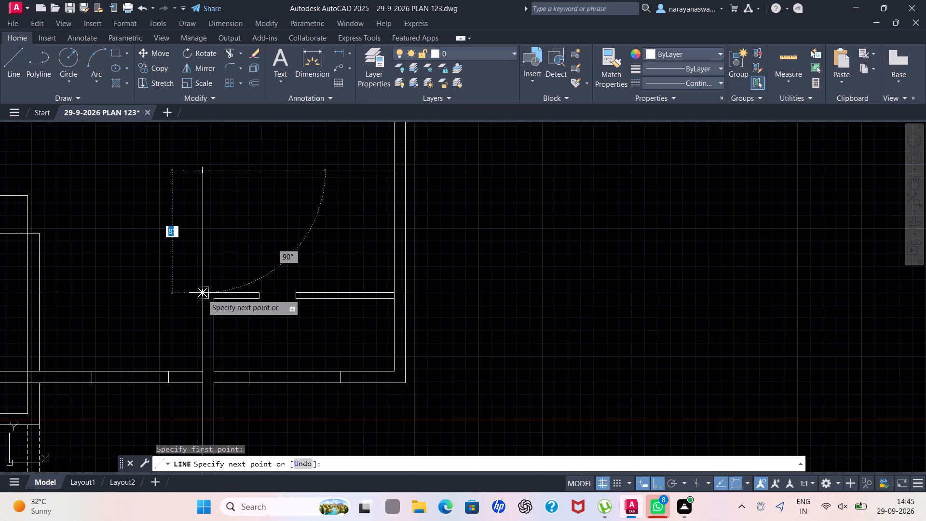
{"action": "left_click", "coordinate": [202, 294]}
{"action": "key", "text": "Escape"}
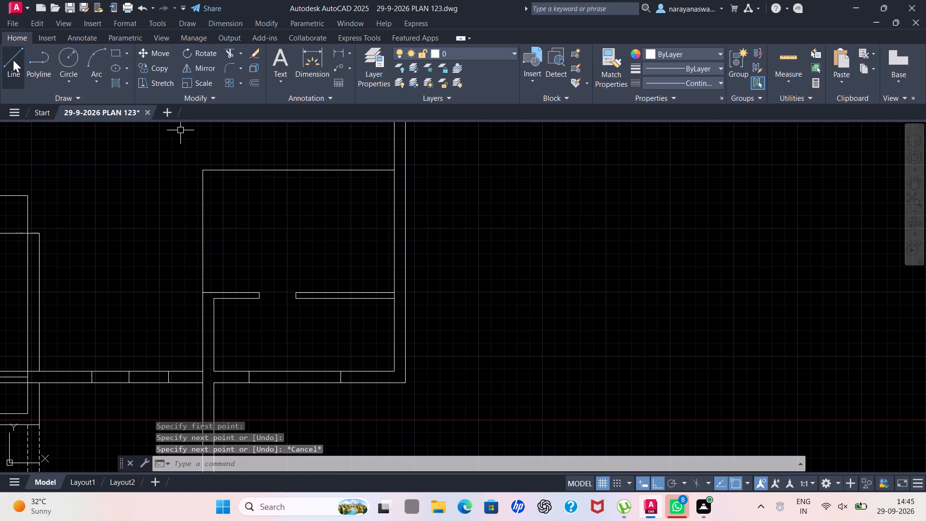
Draw the vertical wall's inner face line from the top of the 4.5" wall up to the upper horizontal line.
{"action": "left_click", "coordinate": [11, 58]}
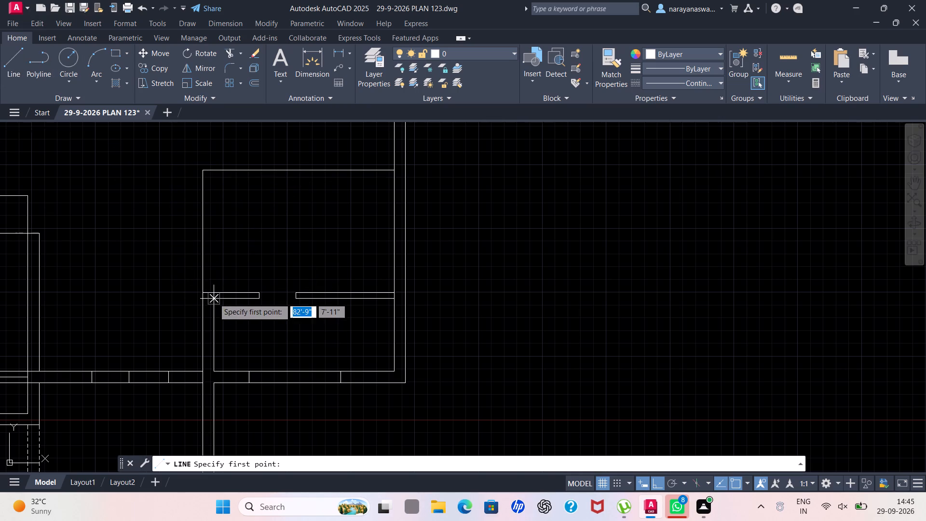
{"action": "scroll", "coordinate": [214, 283], "scroll_direction": "up", "scroll_amount": 2}
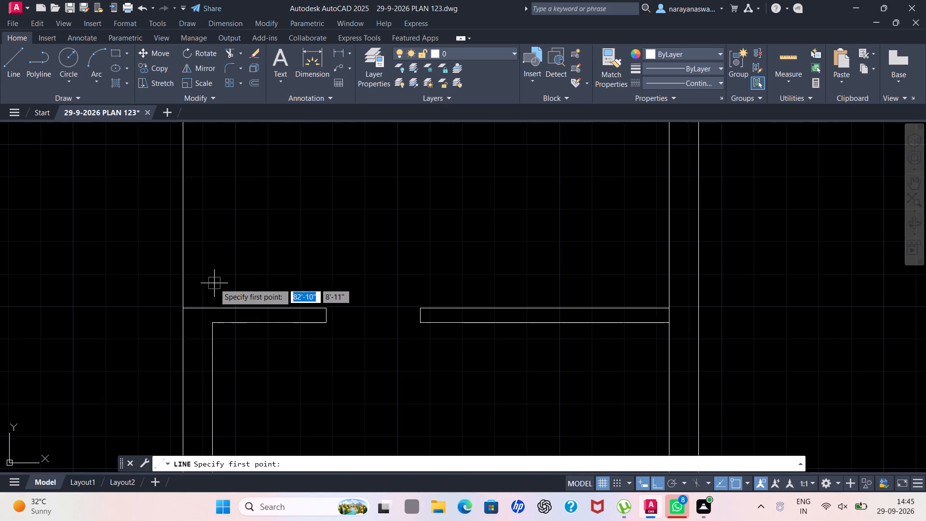
{"action": "left_click_drag", "start_coordinate": [214, 309], "coordinate": [214, 302]}
{"action": "scroll", "coordinate": [217, 240], "scroll_direction": "down", "scroll_amount": 2}
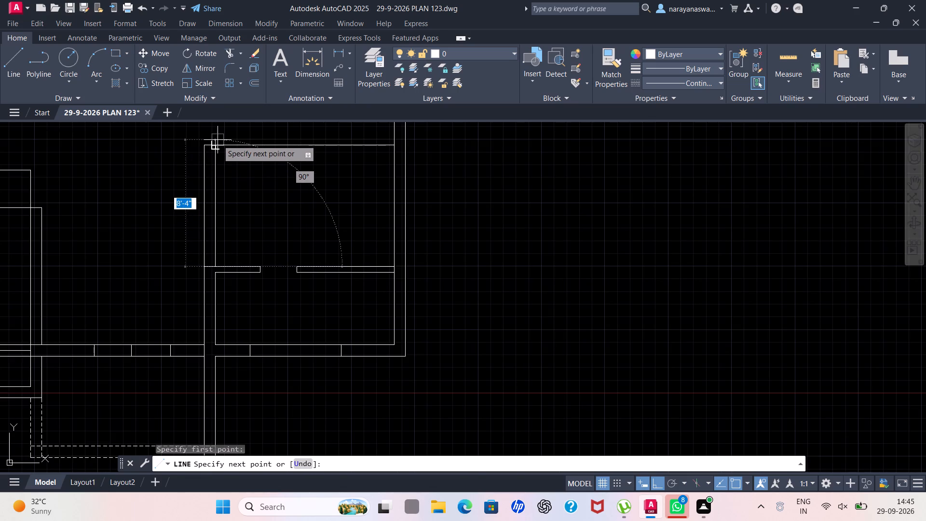
{"action": "left_click", "coordinate": [216, 144]}
{"action": "key", "text": "Escape"}
Offset the room's upper horizontal line 4.5" upward to form the top wall.
{"action": "scroll", "coordinate": [218, 144], "scroll_direction": "down", "scroll_amount": 3}
{"action": "scroll", "coordinate": [186, 159], "scroll_direction": "up", "scroll_amount": 2}
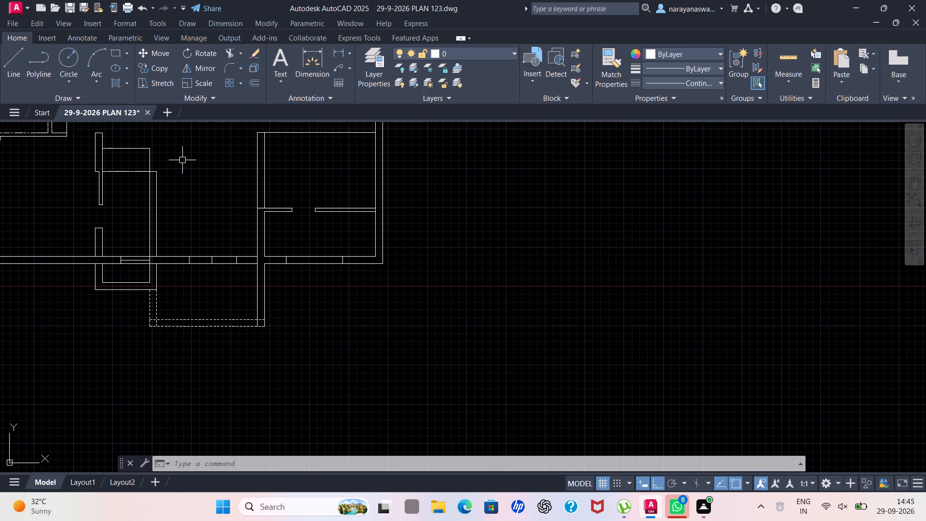
{"action": "scroll", "coordinate": [215, 200], "scroll_direction": "down", "scroll_amount": 1}
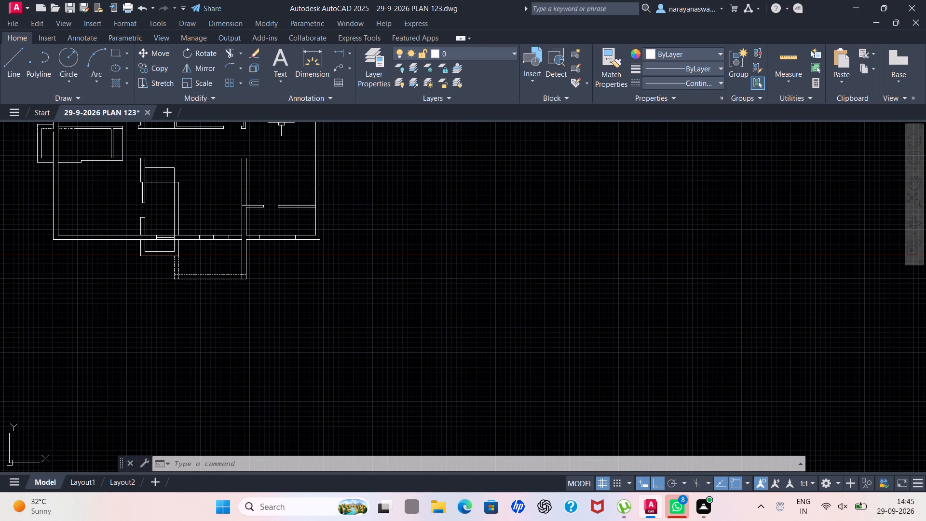
{"action": "scroll", "coordinate": [283, 123], "scroll_direction": "up", "scroll_amount": 1}
{"action": "scroll", "coordinate": [283, 123], "scroll_direction": "down", "scroll_amount": 1}
{"action": "scroll", "coordinate": [268, 138], "scroll_direction": "up", "scroll_amount": 2}
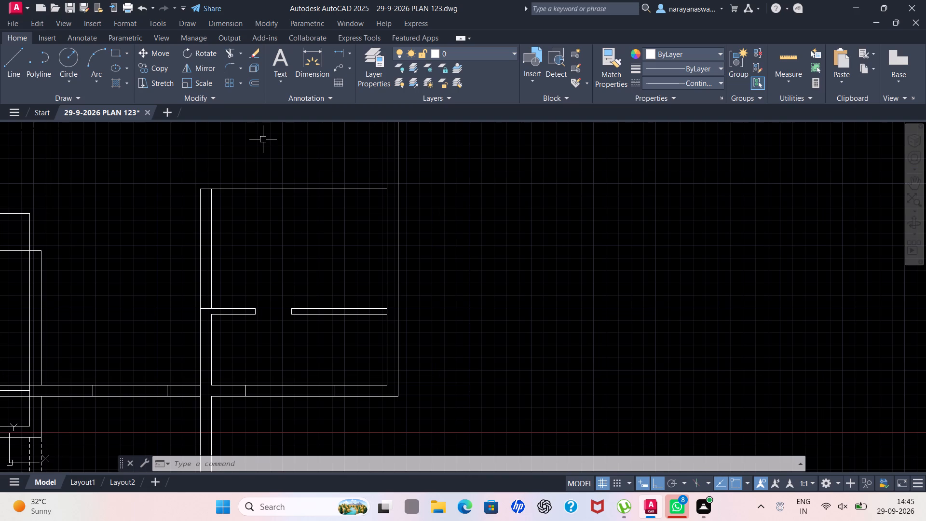
{"action": "type", "text": "off"}
{"action": "key", "text": "Return"}
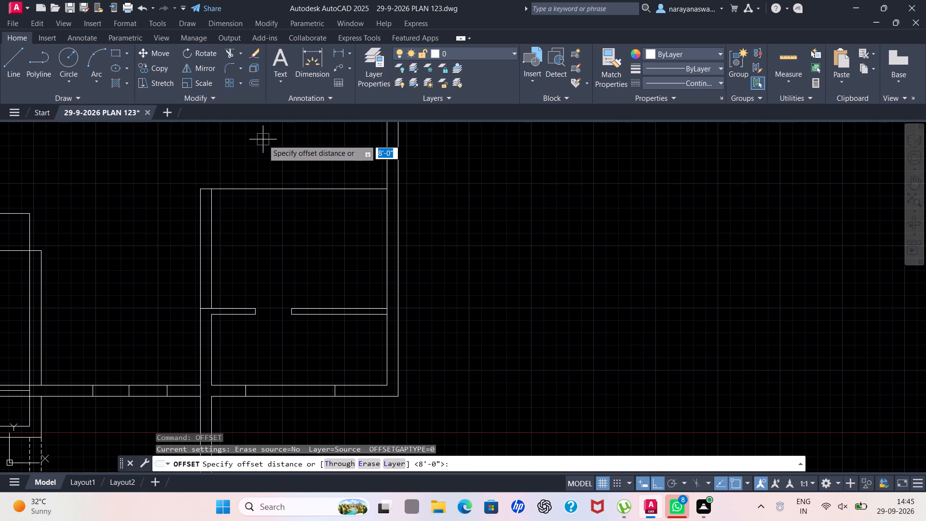
{"action": "type", "text": "4.5\""}
{"action": "key", "text": "Return"}
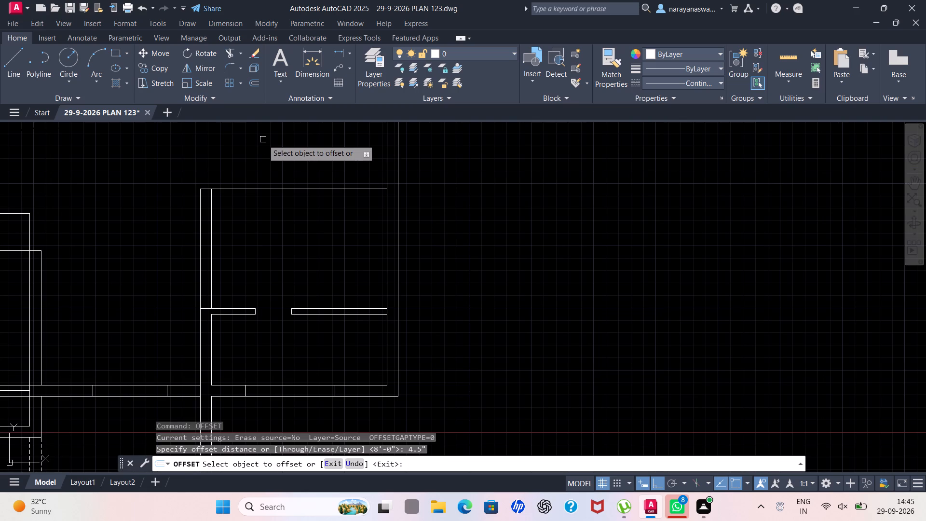
{"action": "left_click", "coordinate": [281, 187]}
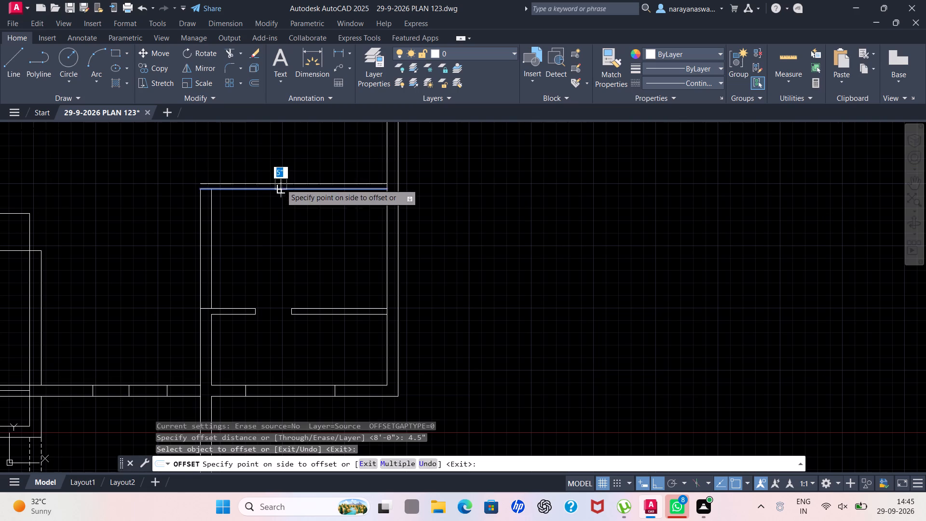
{"action": "left_click", "coordinate": [280, 175]}
{"action": "key", "text": "Escape"}
Close the left end of the new 4.5" top wall with a short vertical line.
{"action": "left_click", "coordinate": [17, 57]}
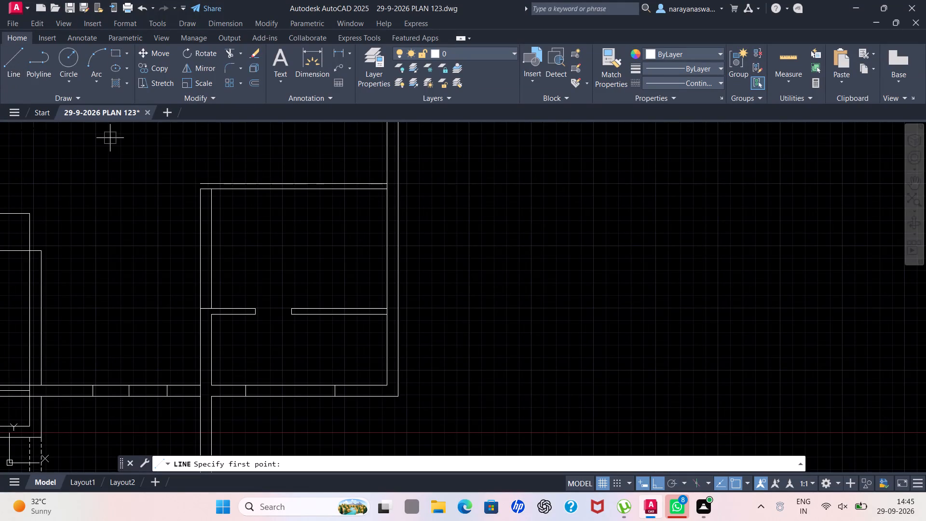
{"action": "scroll", "coordinate": [167, 180], "scroll_direction": "up", "scroll_amount": 2}
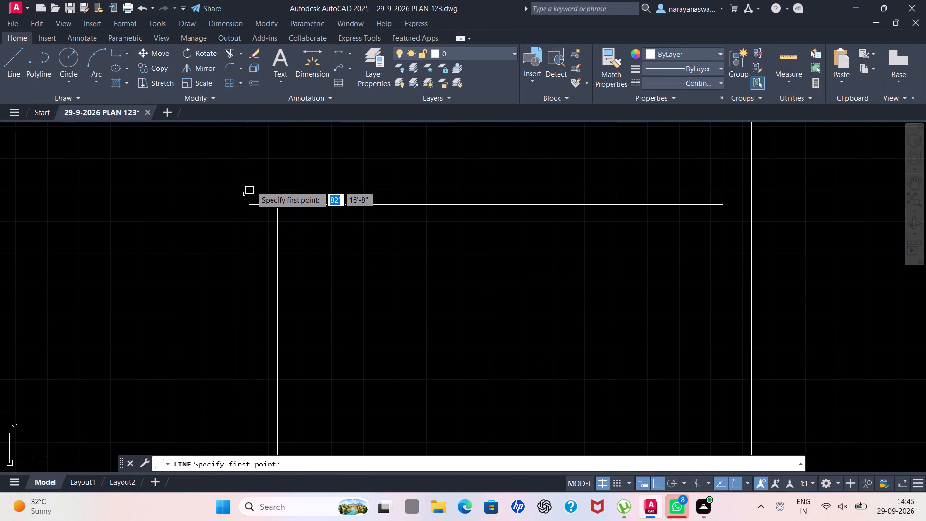
{"action": "left_click_drag", "start_coordinate": [251, 186], "coordinate": [254, 197]}
{"action": "left_click", "coordinate": [253, 215]}
{"action": "key", "text": "Escape"}
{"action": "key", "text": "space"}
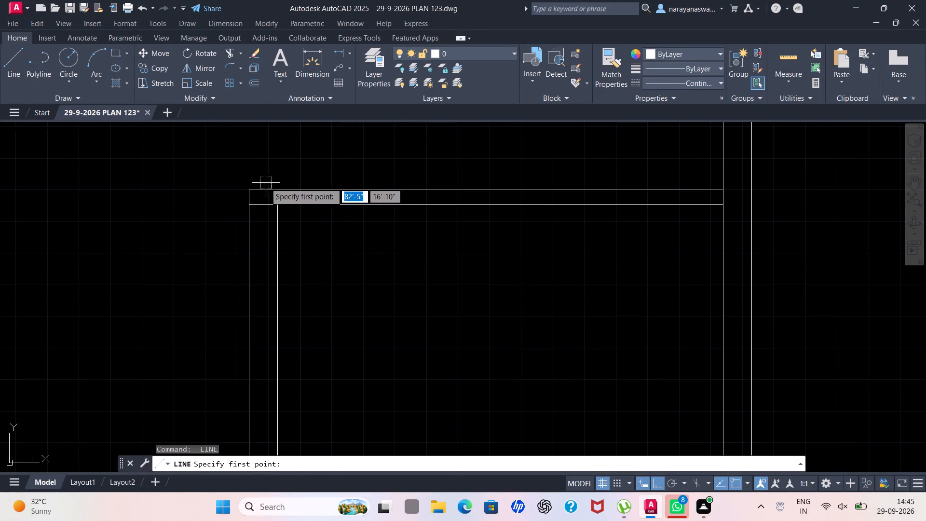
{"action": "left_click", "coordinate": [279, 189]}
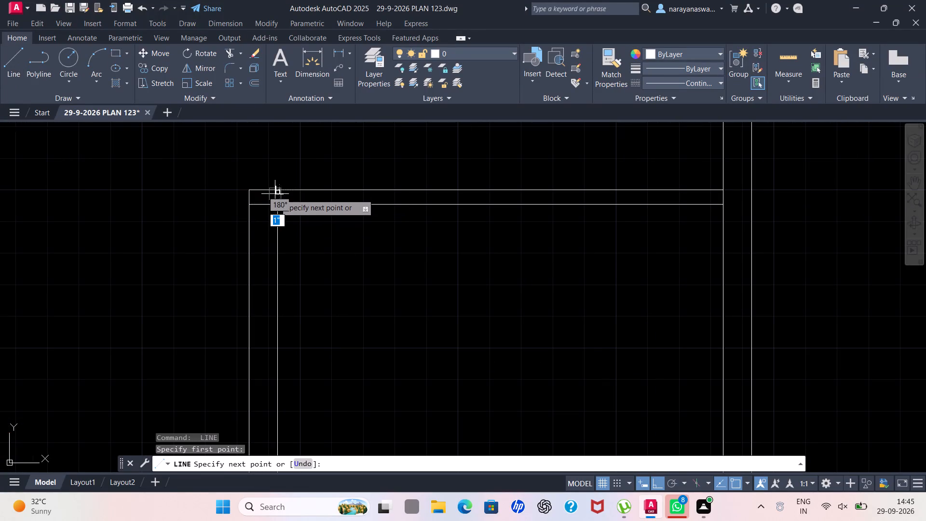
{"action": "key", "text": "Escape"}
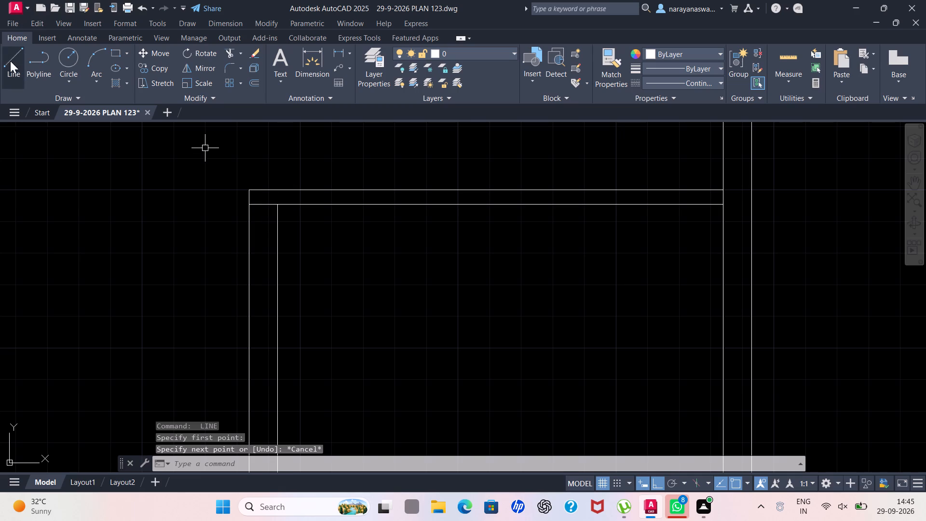
Draw a short line continuing the vertical wall's inner face up across the 4.5" top wall to its outer line.
{"action": "left_click", "coordinate": [10, 61]}
{"action": "left_click_drag", "start_coordinate": [276, 206], "coordinate": [274, 201]}
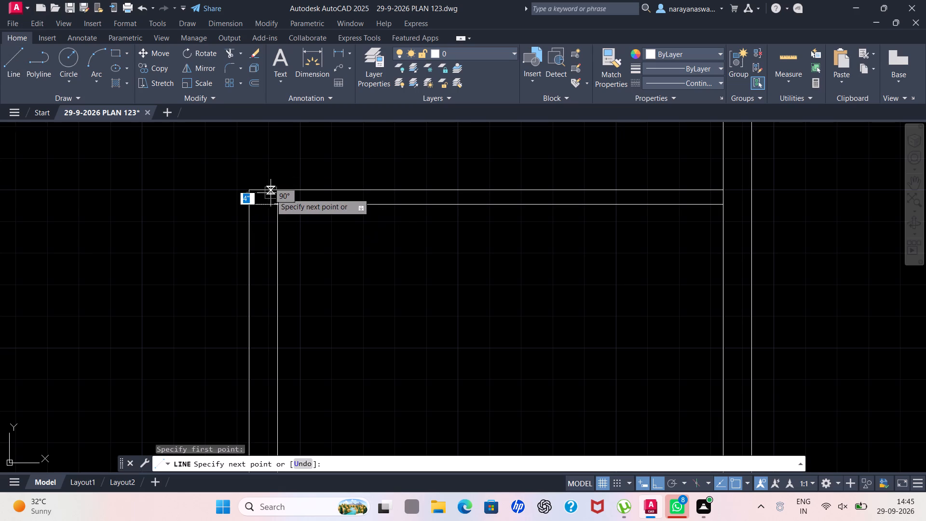
{"action": "left_click", "coordinate": [274, 189]}
{"action": "key", "text": "Escape"}
{"action": "scroll", "coordinate": [272, 192], "scroll_direction": "down", "scroll_amount": 2}
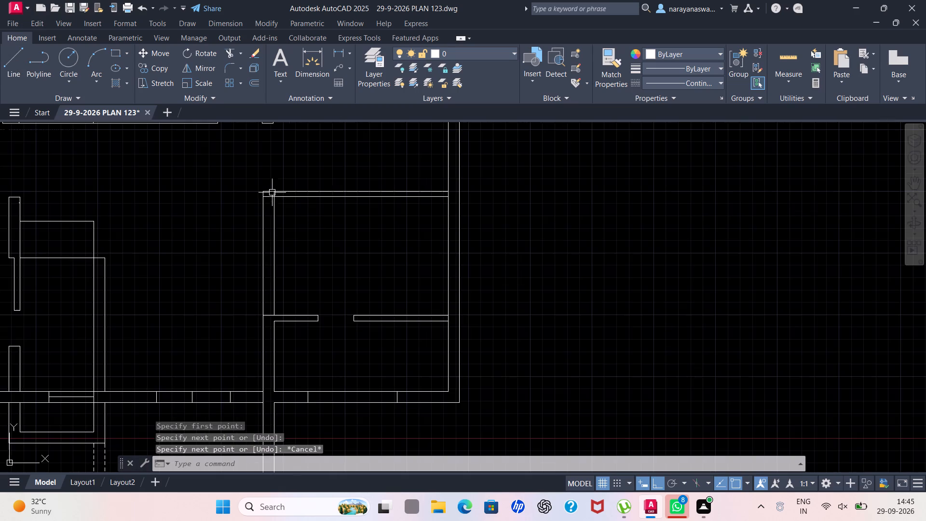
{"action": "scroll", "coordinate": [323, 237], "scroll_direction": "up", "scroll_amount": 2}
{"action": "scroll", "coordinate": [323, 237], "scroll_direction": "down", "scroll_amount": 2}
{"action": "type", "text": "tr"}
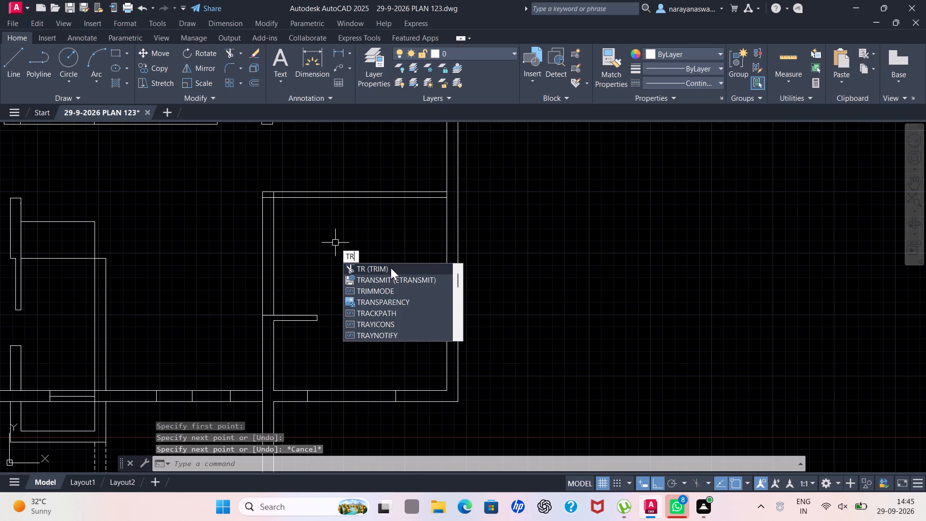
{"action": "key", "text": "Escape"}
Draw a 9" horizontal line across the vertical wall a short distance below the room's upper-left corner.
{"action": "left_click", "coordinate": [13, 62]}
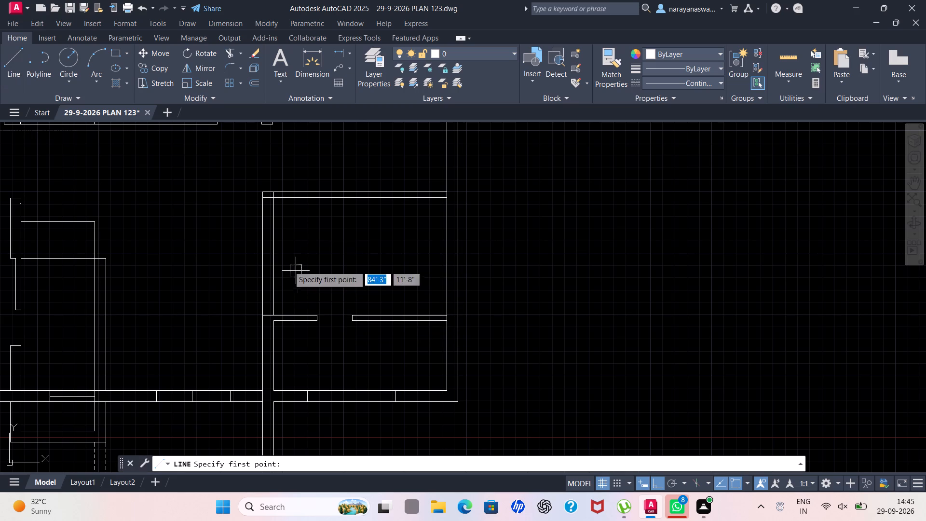
{"action": "scroll", "coordinate": [272, 231], "scroll_direction": "up", "scroll_amount": 1}
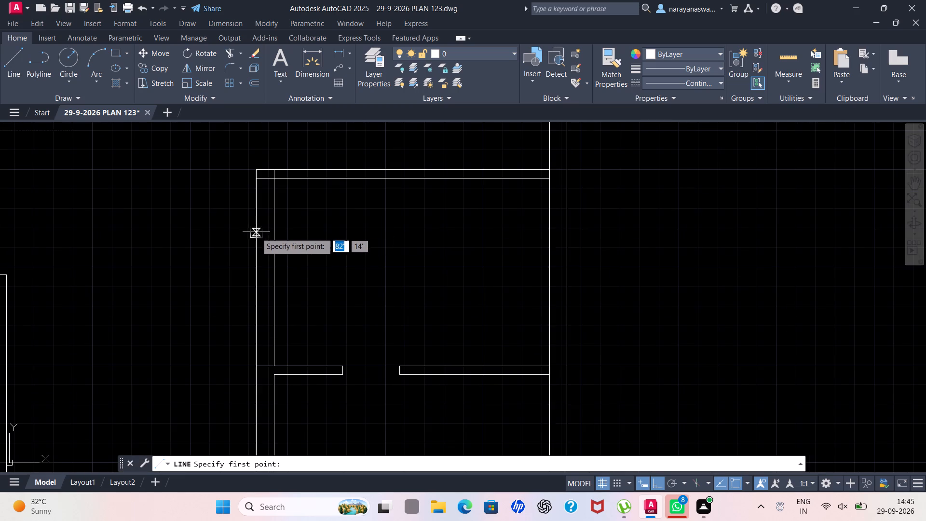
{"action": "left_click", "coordinate": [257, 236]}
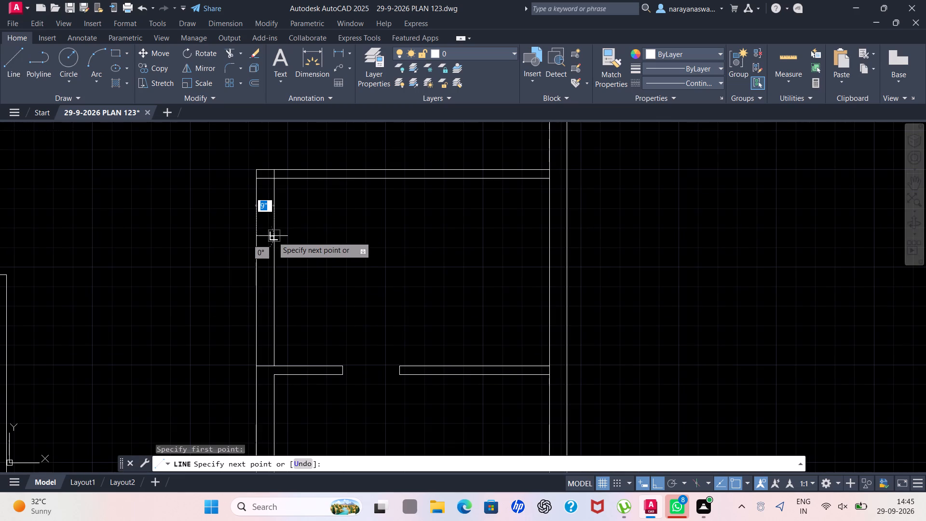
{"action": "left_click", "coordinate": [275, 236]}
{"action": "key", "text": "Escape"}
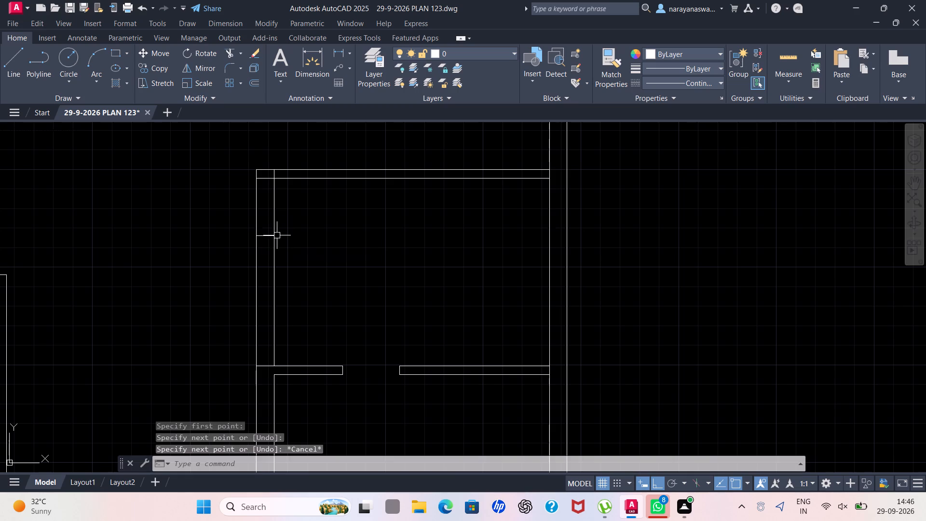
Trim the overlapping inner lines at the junction of the vertical wall and the 4.5" top wall.
{"action": "scroll", "coordinate": [277, 240], "scroll_direction": "down", "scroll_amount": 1}
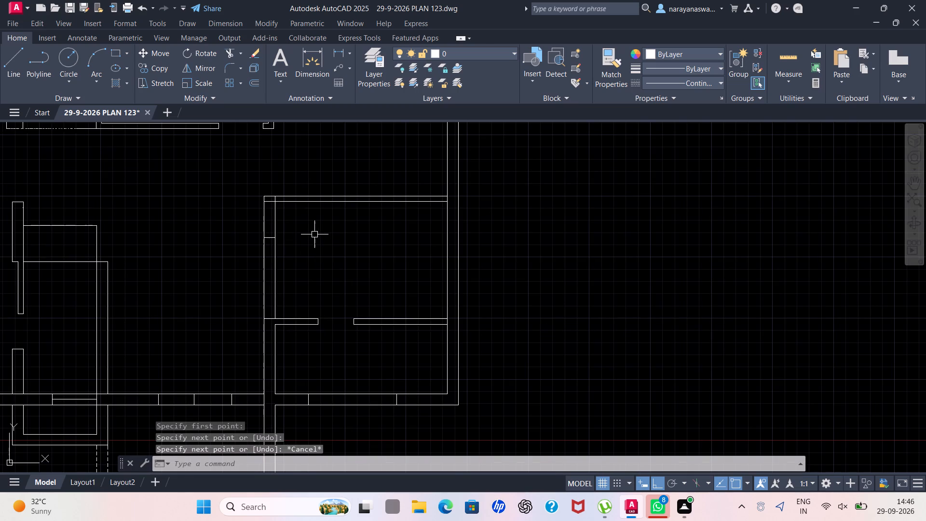
{"action": "type", "text": "tr"}
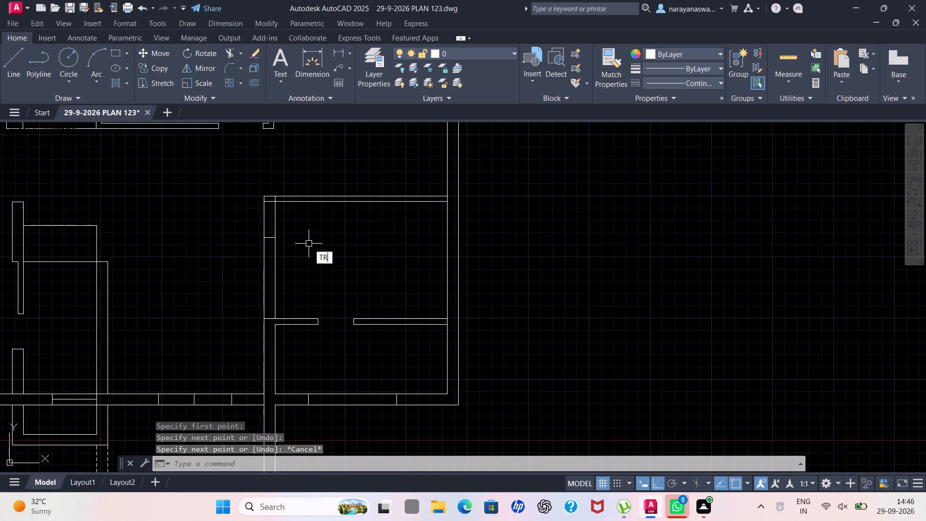
{"action": "key", "text": "Return"}
{"action": "scroll", "coordinate": [276, 206], "scroll_direction": "up", "scroll_amount": 2}
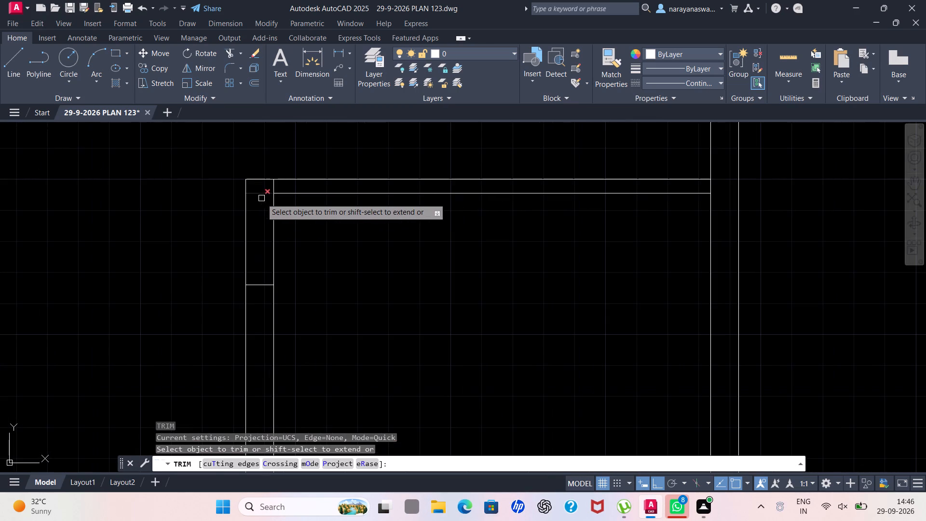
{"action": "left_click_drag", "start_coordinate": [263, 200], "coordinate": [278, 188]}
{"action": "scroll", "coordinate": [253, 206], "scroll_direction": "down", "scroll_amount": 2}
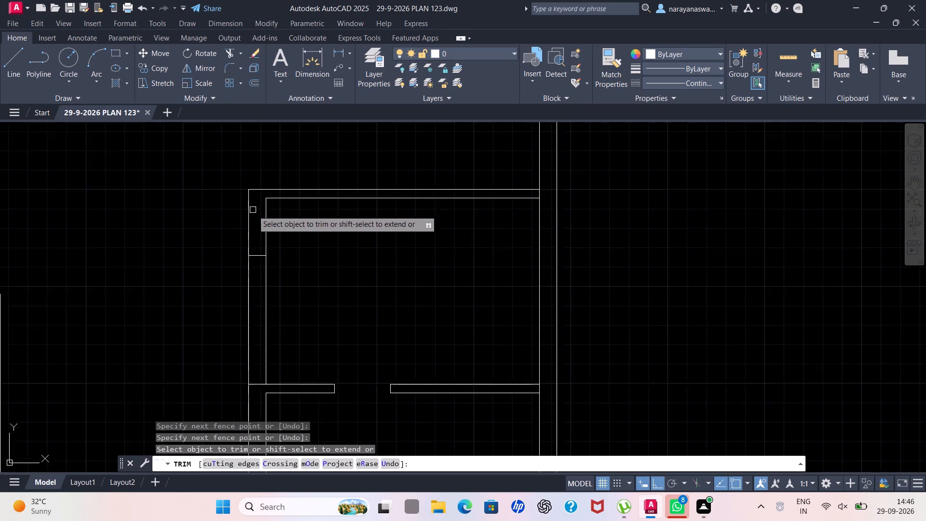
Trim both vertical wall faces between the 9" cross line and the lower 4.5" wall to cut an opening.
{"action": "scroll", "coordinate": [253, 211], "scroll_direction": "down", "scroll_amount": 1}
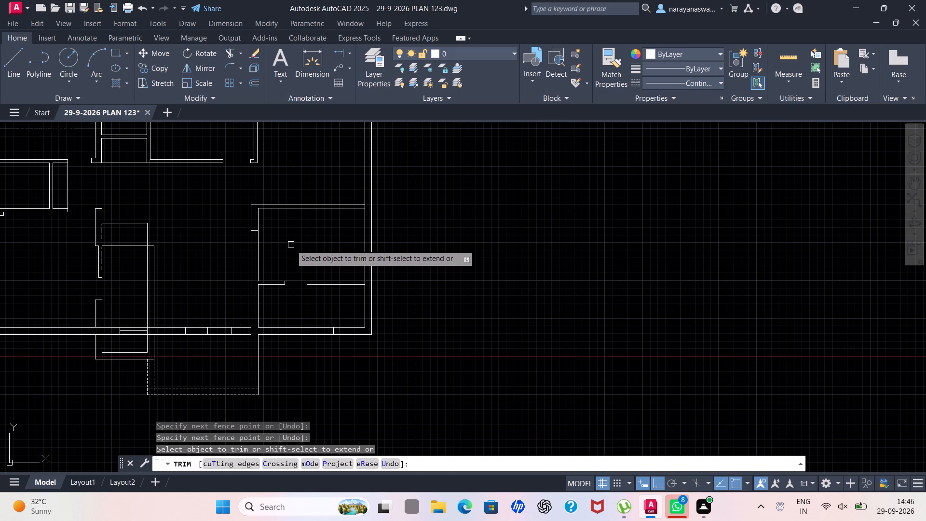
{"action": "left_click_drag", "start_coordinate": [289, 252], "coordinate": [240, 255]}
{"action": "scroll", "coordinate": [243, 260], "scroll_direction": "down", "scroll_amount": 3}
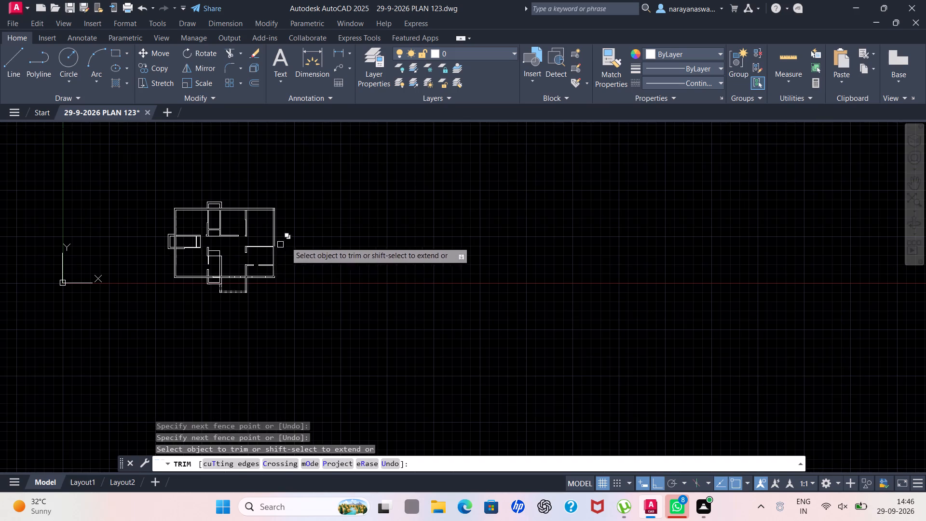
{"action": "key", "text": "Escape"}
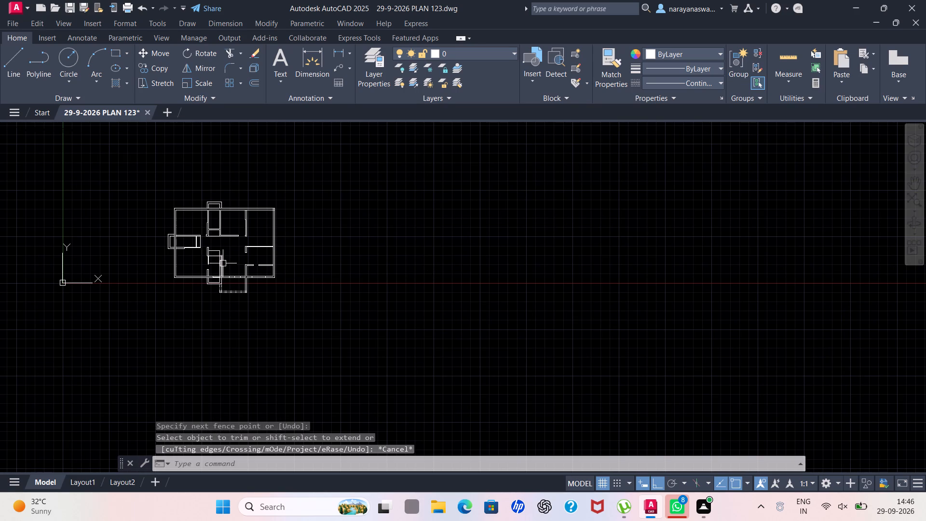
Draw a window just under 2'-6" wide, with end lines and a centre line, in the bottom wall of the plan's lower projection.
{"action": "scroll", "coordinate": [204, 263], "scroll_direction": "up", "scroll_amount": 1}
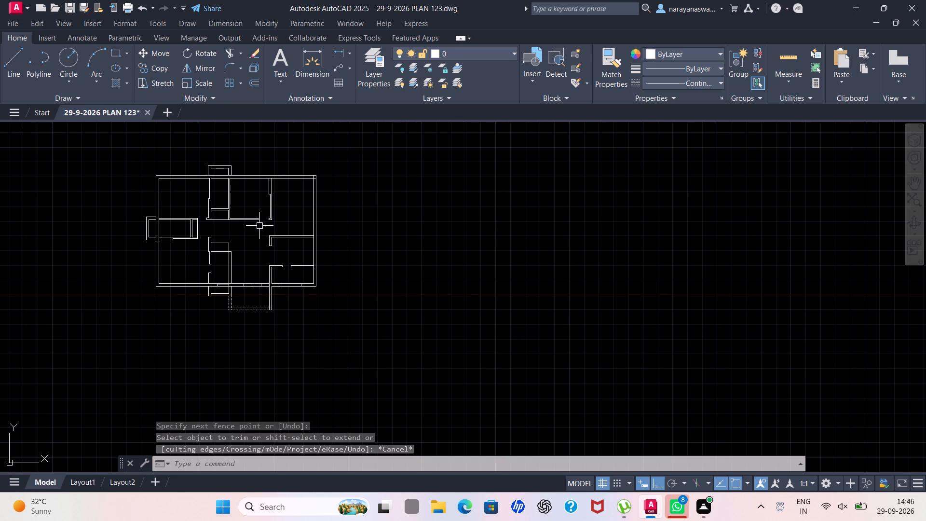
{"action": "scroll", "coordinate": [261, 205], "scroll_direction": "up", "scroll_amount": 1}
{"action": "scroll", "coordinate": [261, 205], "scroll_direction": "down", "scroll_amount": 1}
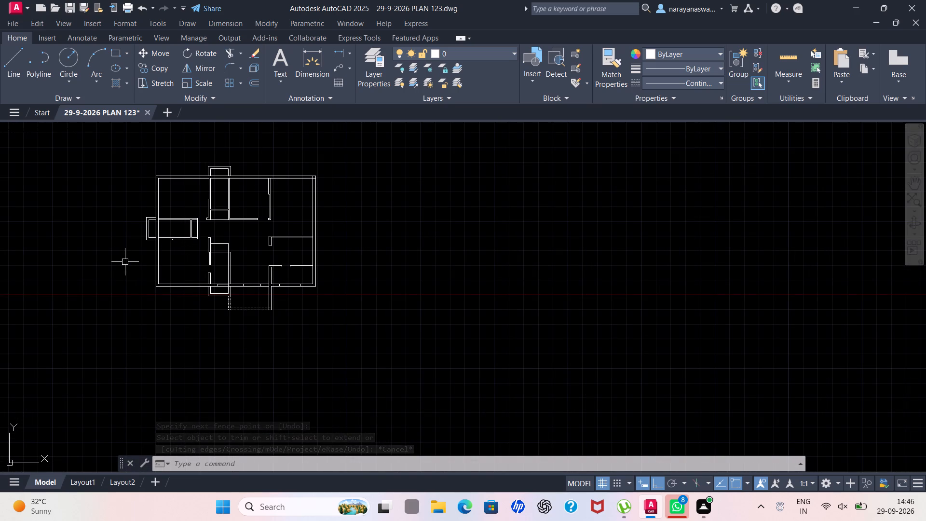
{"action": "scroll", "coordinate": [160, 305], "scroll_direction": "up", "scroll_amount": 2}
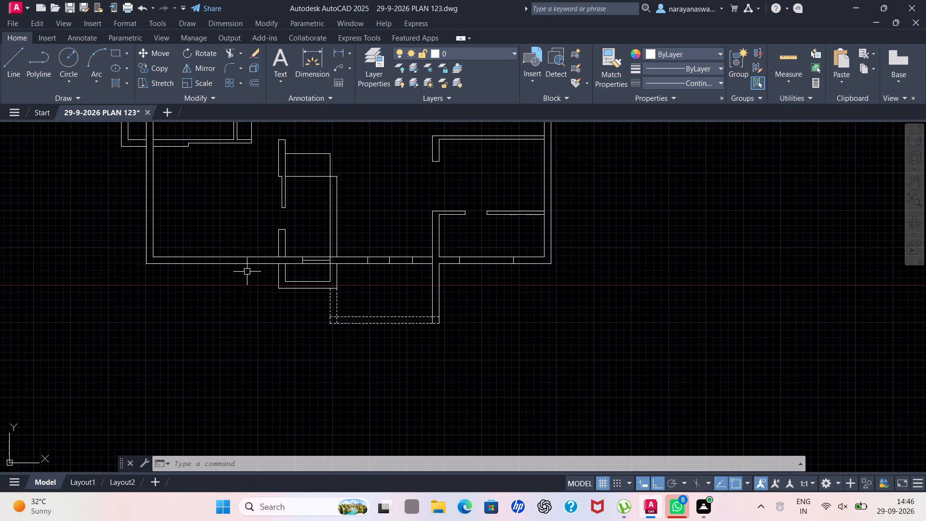
{"action": "left_click", "coordinate": [12, 68]}
{"action": "scroll", "coordinate": [431, 251], "scroll_direction": "down", "scroll_amount": 2}
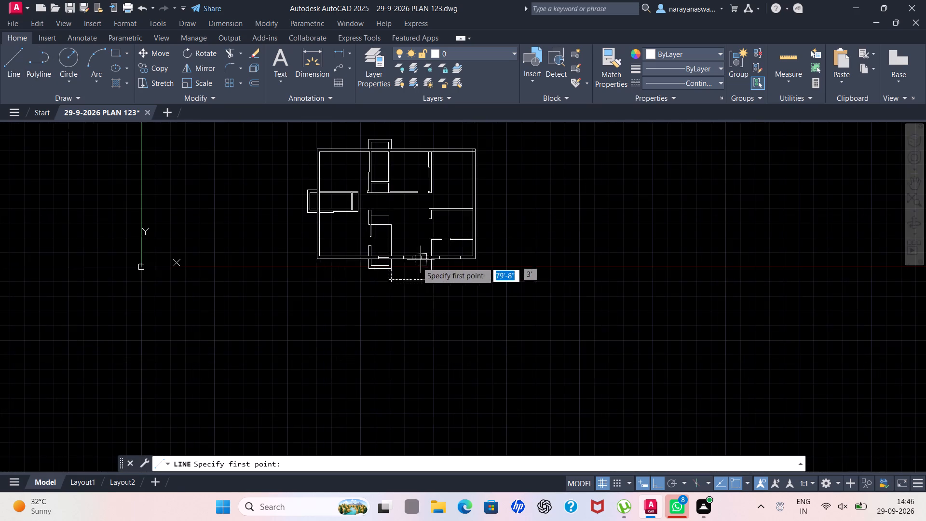
{"action": "scroll", "coordinate": [381, 264], "scroll_direction": "up", "scroll_amount": 5}
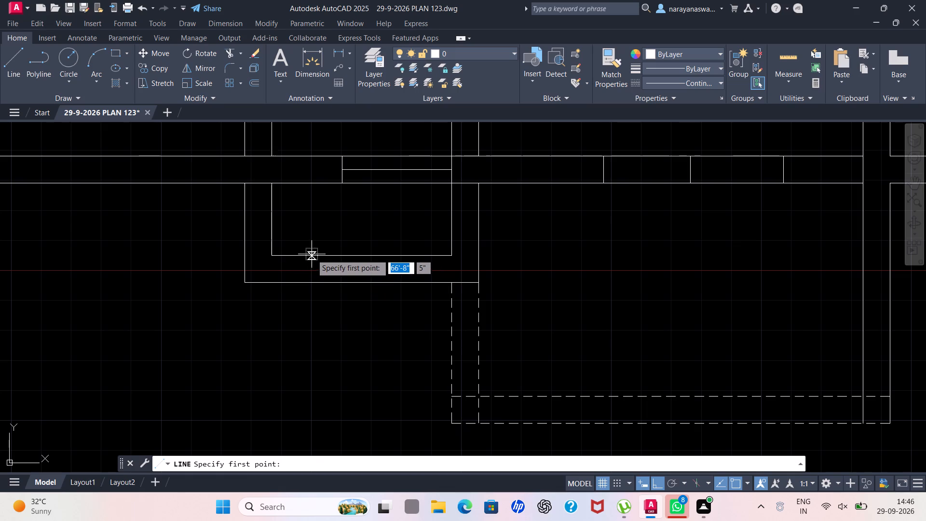
{"action": "left_click_drag", "start_coordinate": [312, 254], "coordinate": [313, 260]}
{"action": "left_click", "coordinate": [314, 279]}
{"action": "left_click", "coordinate": [317, 267]}
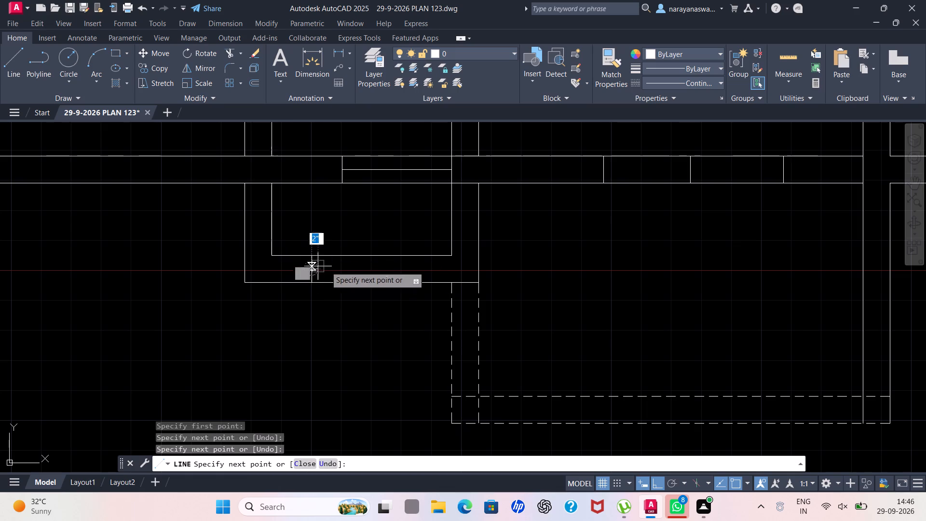
{"action": "left_click", "coordinate": [395, 265]}
{"action": "left_click", "coordinate": [395, 256]}
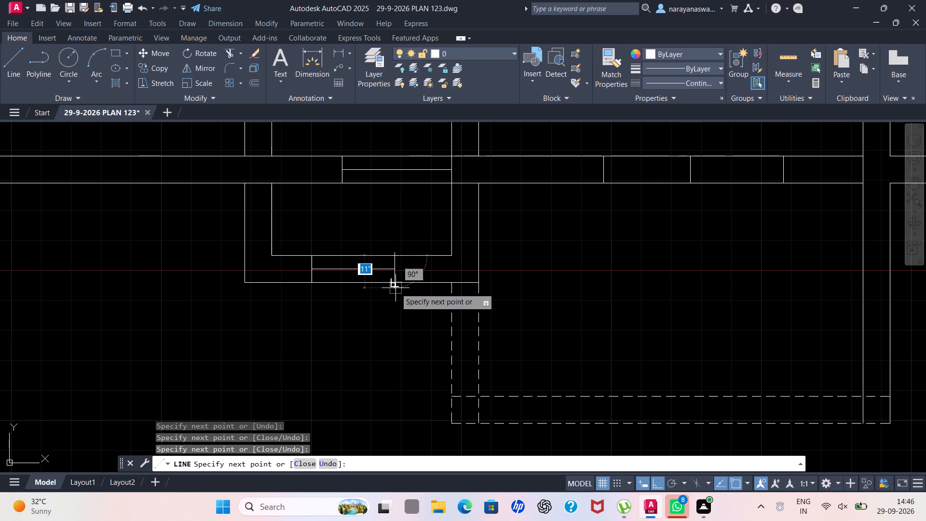
{"action": "left_click", "coordinate": [395, 281]}
{"action": "key", "text": "Escape"}
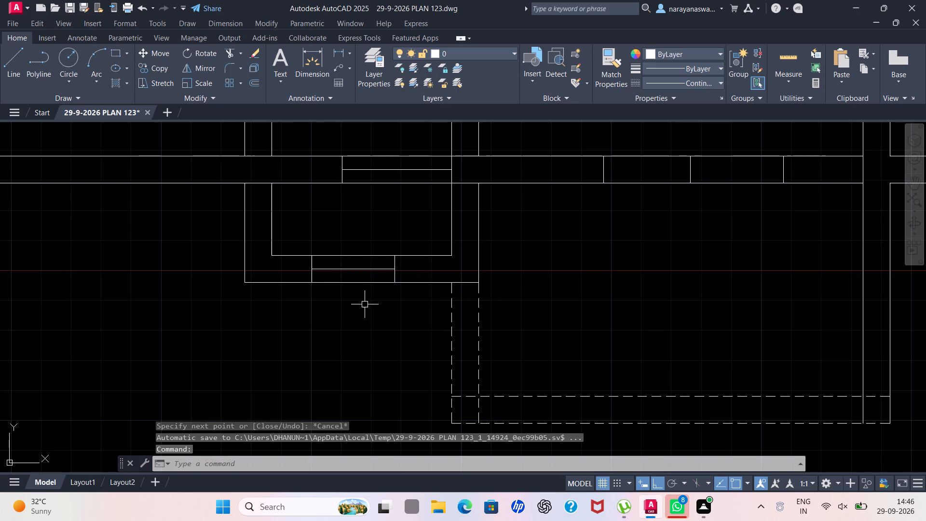
Draw a wall stub extending about 1'-2" down from the lower projection's bottom-left outer corner, matching the side wall's thickness.
{"action": "scroll", "coordinate": [364, 305], "scroll_direction": "up", "scroll_amount": 1}
{"action": "left_click", "coordinate": [4, 58]}
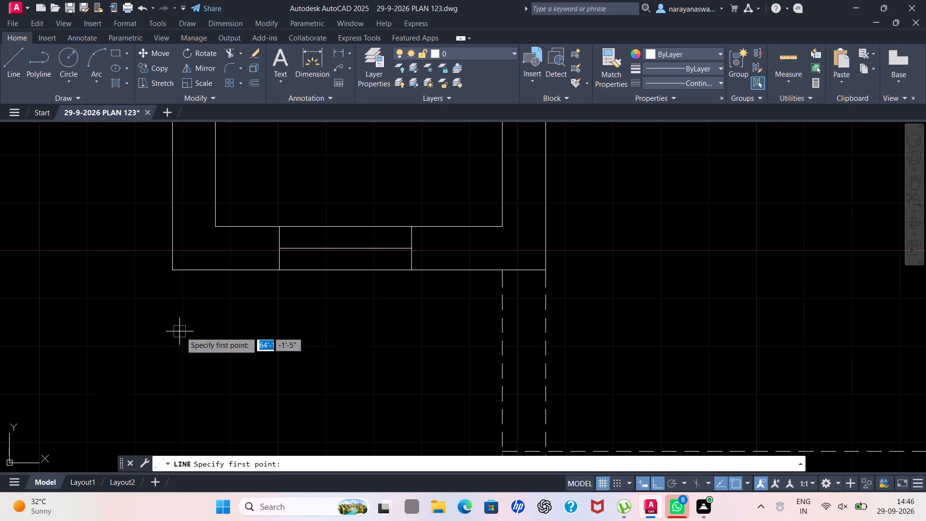
{"action": "left_click_drag", "start_coordinate": [174, 271], "coordinate": [173, 279]}
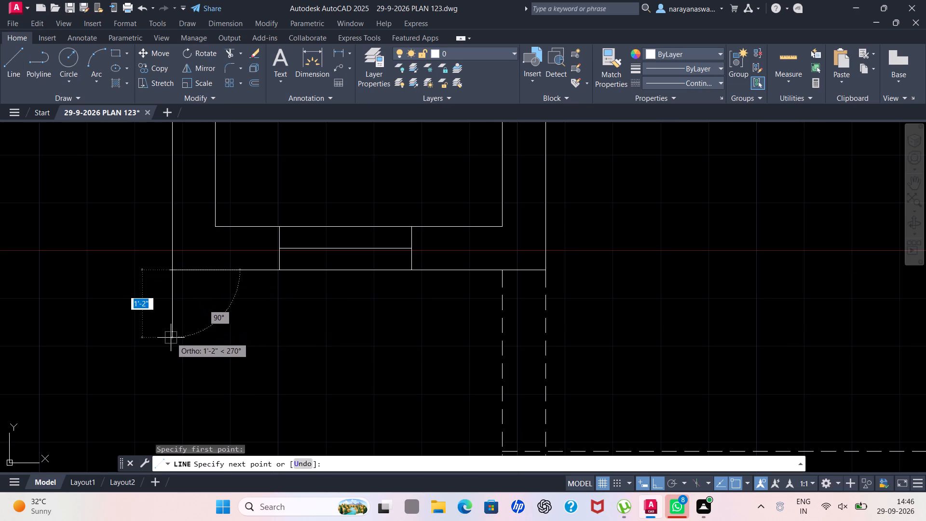
{"action": "left_click", "coordinate": [173, 336]}
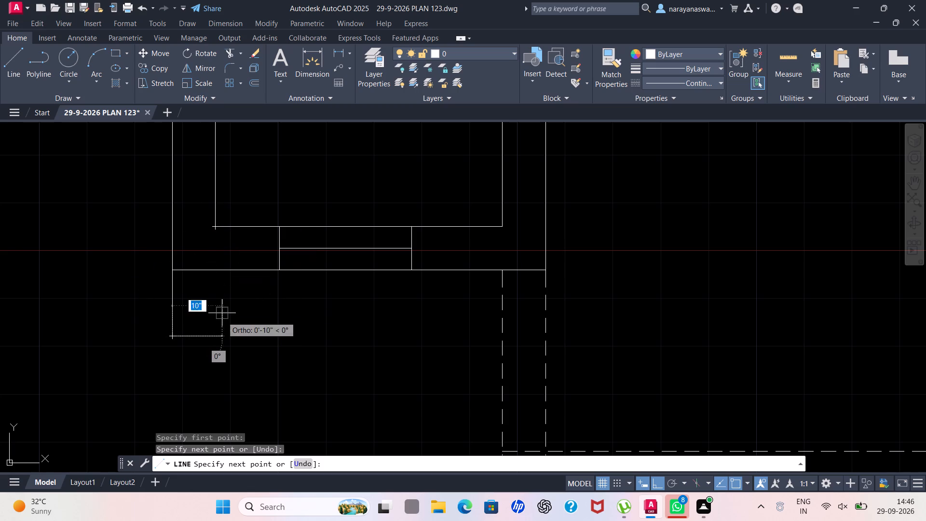
{"action": "left_click", "coordinate": [216, 338]}
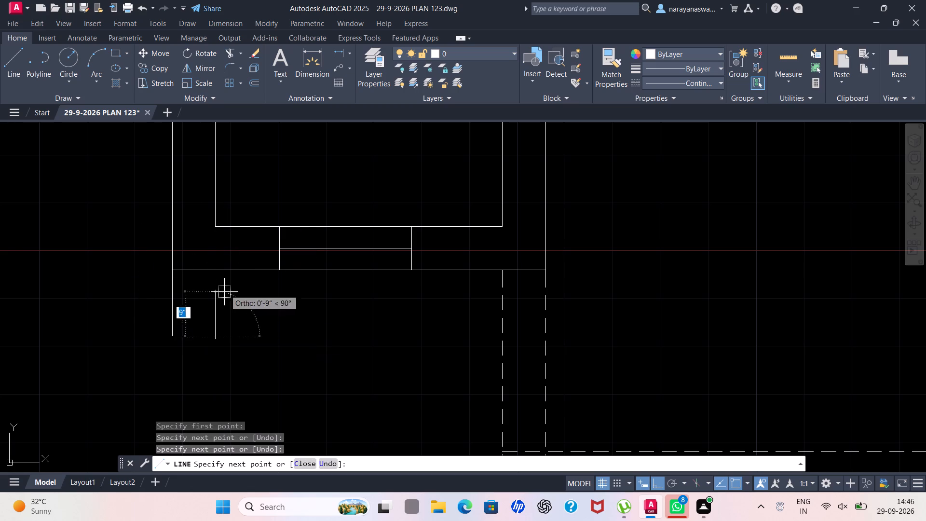
{"action": "left_click", "coordinate": [217, 269]}
{"action": "key", "text": "Escape"}
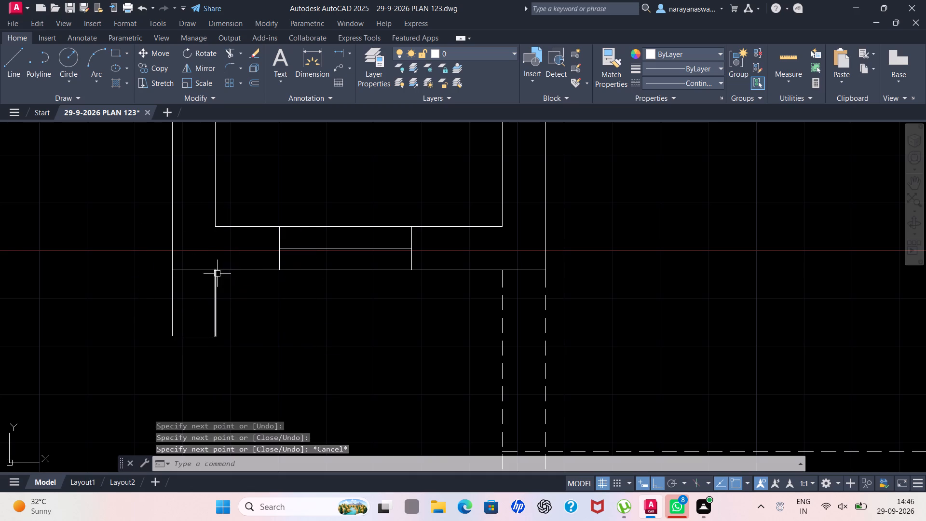
Draw a wall stub extending about 1'-9" outward from the left projection's bottom-left outer corner, in line with its bottom wall.
{"action": "scroll", "coordinate": [218, 274], "scroll_direction": "down", "scroll_amount": 3}
{"action": "scroll", "coordinate": [152, 274], "scroll_direction": "down", "scroll_amount": 3}
{"action": "scroll", "coordinate": [101, 160], "scroll_direction": "up", "scroll_amount": 1}
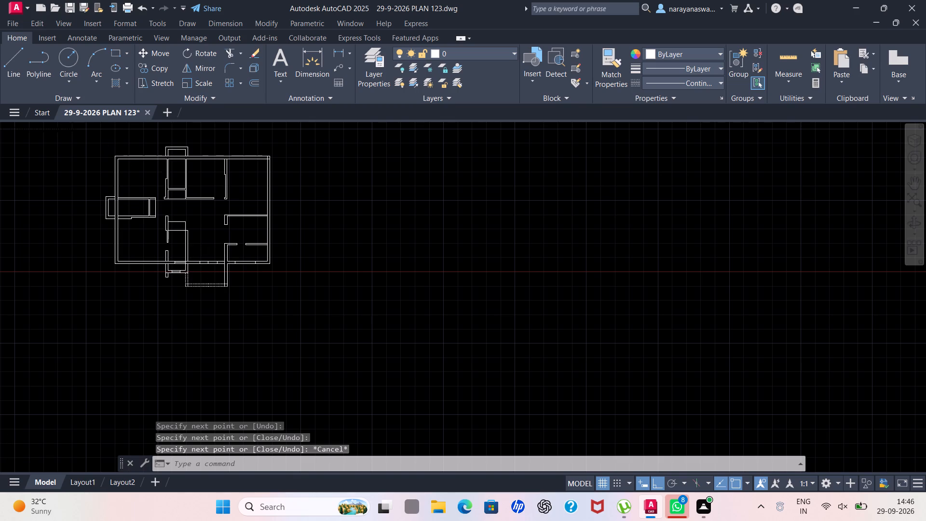
{"action": "scroll", "coordinate": [82, 169], "scroll_direction": "up", "scroll_amount": 1}
{"action": "scroll", "coordinate": [98, 240], "scroll_direction": "up", "scroll_amount": 1}
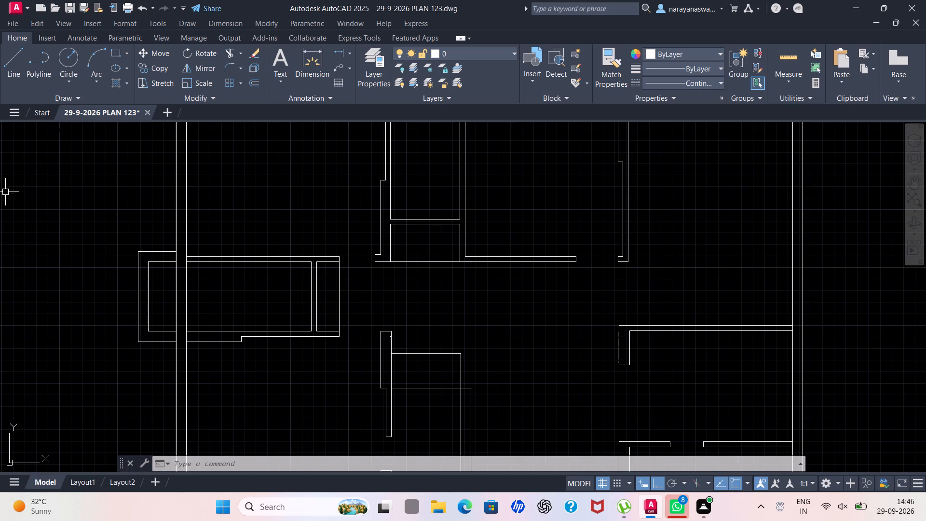
{"action": "left_click", "coordinate": [10, 51]}
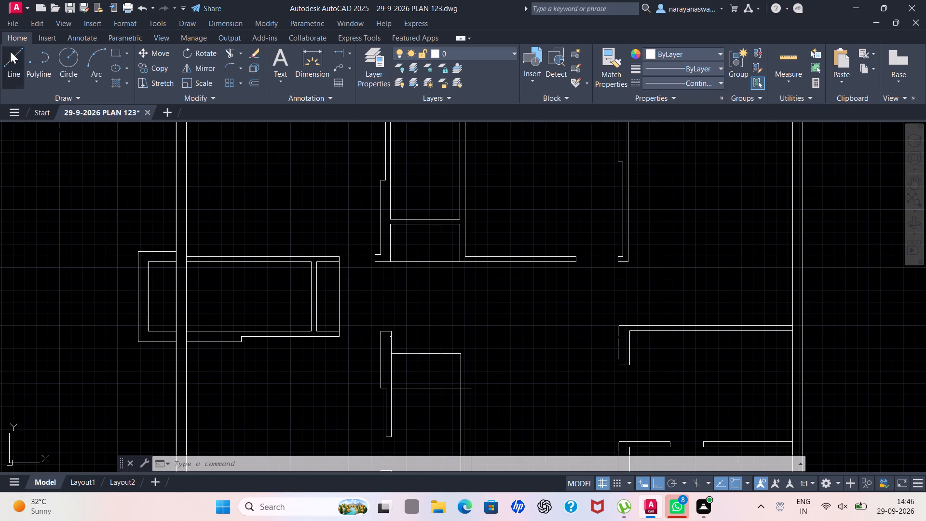
{"action": "left_click", "coordinate": [134, 341]}
{"action": "left_click", "coordinate": [114, 341]}
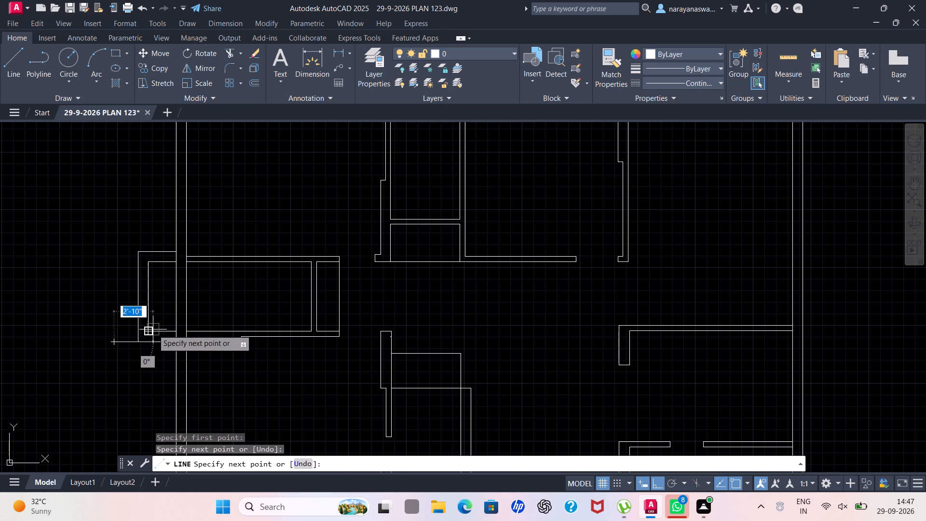
{"action": "left_click", "coordinate": [111, 329]}
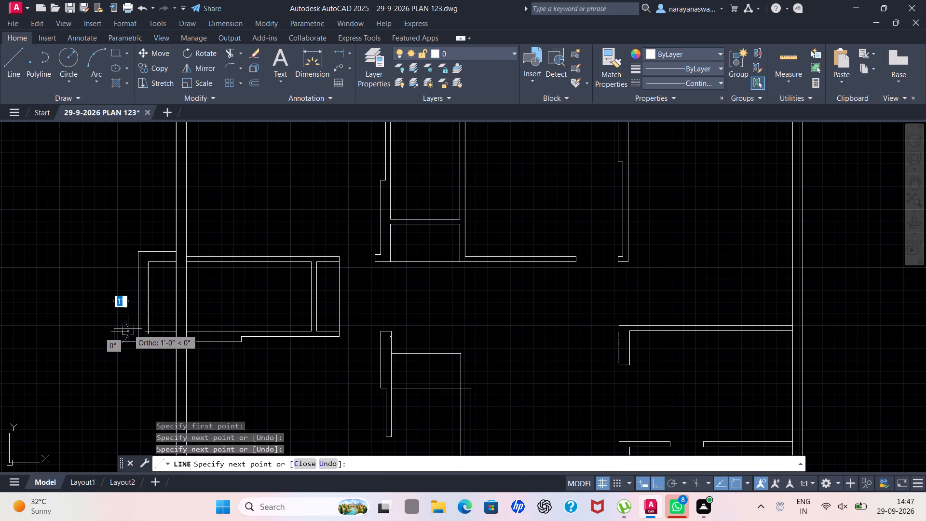
{"action": "left_click", "coordinate": [134, 330]}
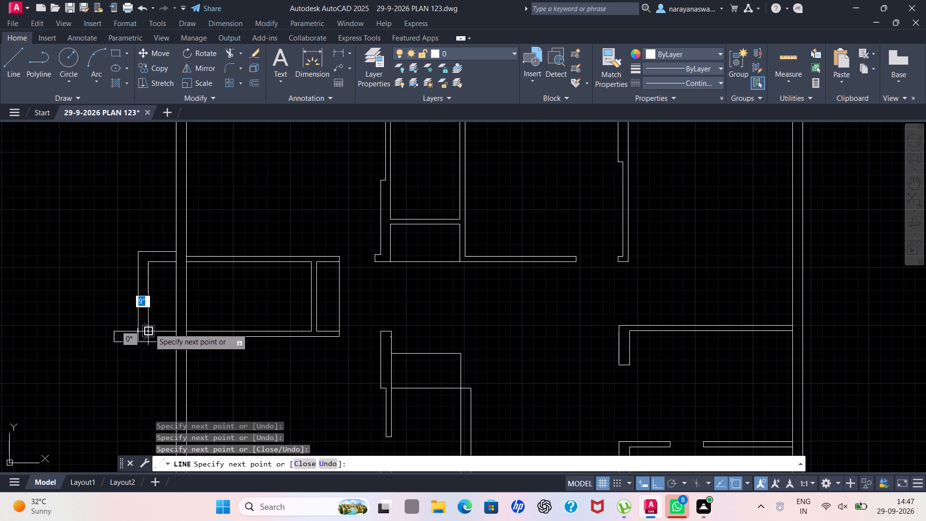
{"action": "key", "text": "Escape"}
Draw a second outward stub near the left projection's upper end, 2'-6" from the wall's inner face and about 9" thick.
{"action": "scroll", "coordinate": [127, 296], "scroll_direction": "up", "scroll_amount": 1}
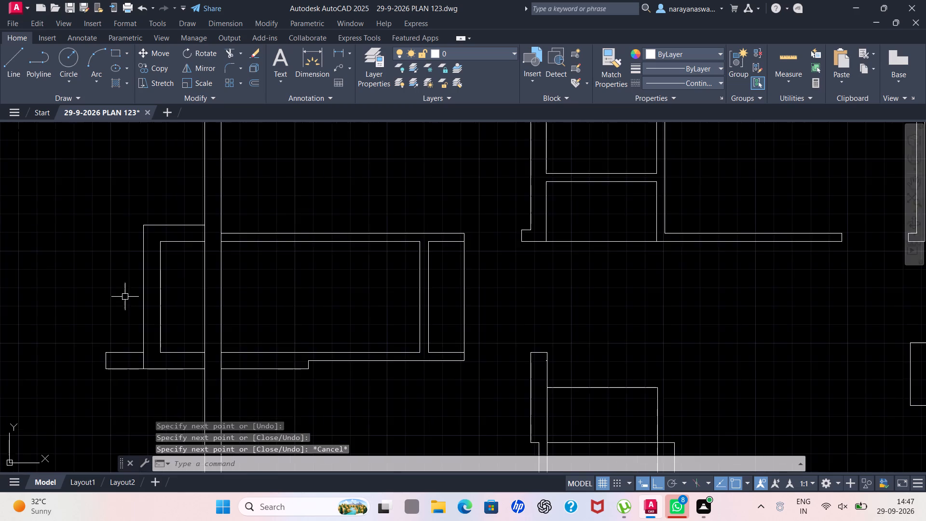
{"action": "scroll", "coordinate": [124, 297], "scroll_direction": "up", "scroll_amount": 1}
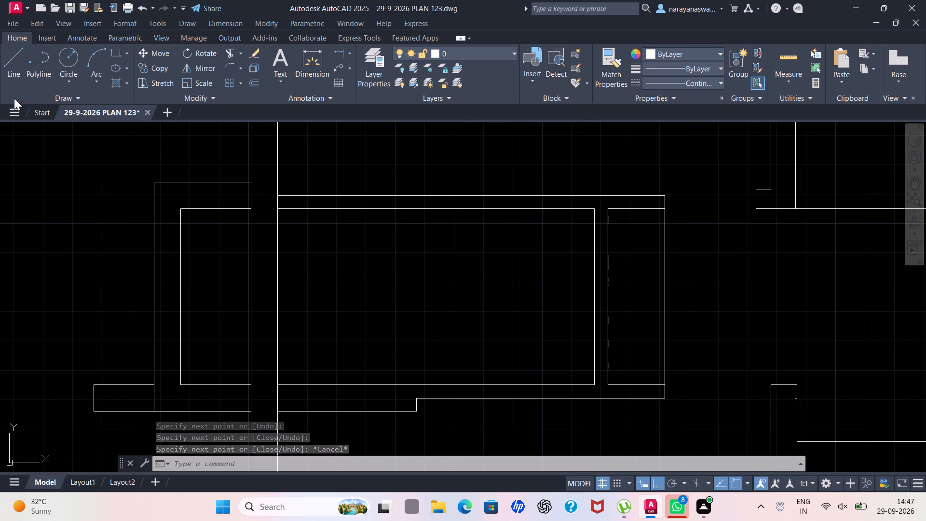
{"action": "left_click", "coordinate": [12, 53]}
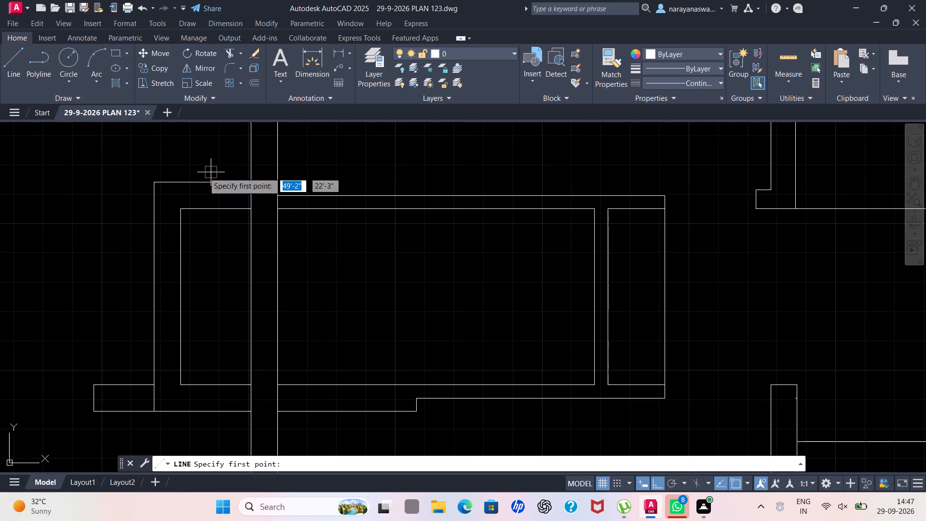
{"action": "left_click", "coordinate": [178, 262]}
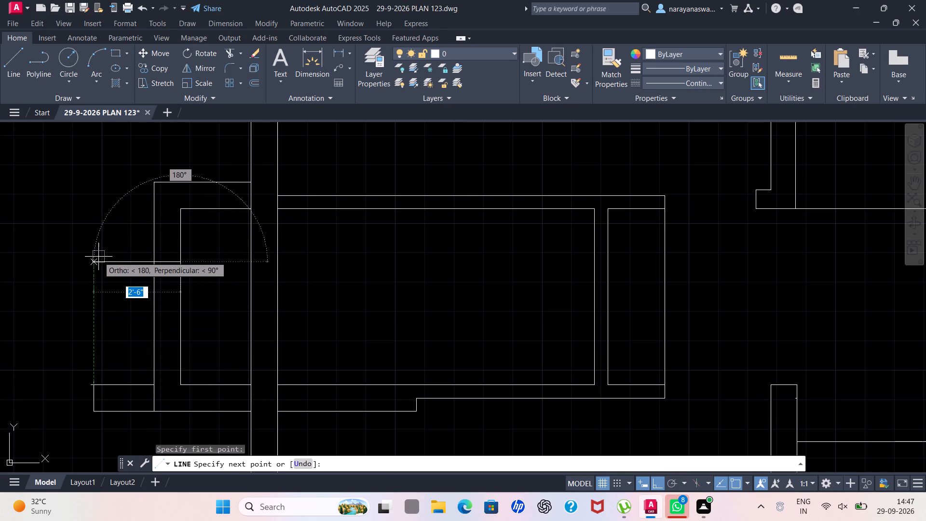
{"action": "left_click", "coordinate": [95, 263]}
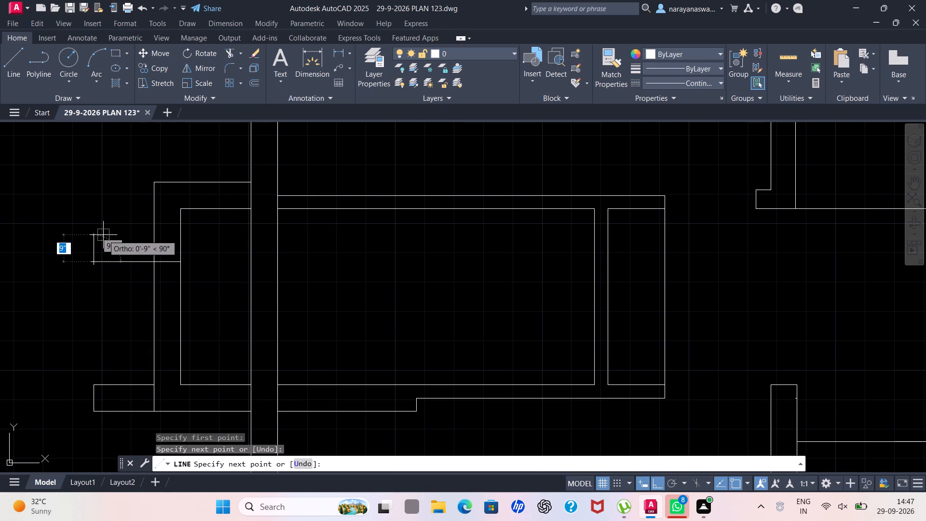
{"action": "left_click", "coordinate": [104, 233]}
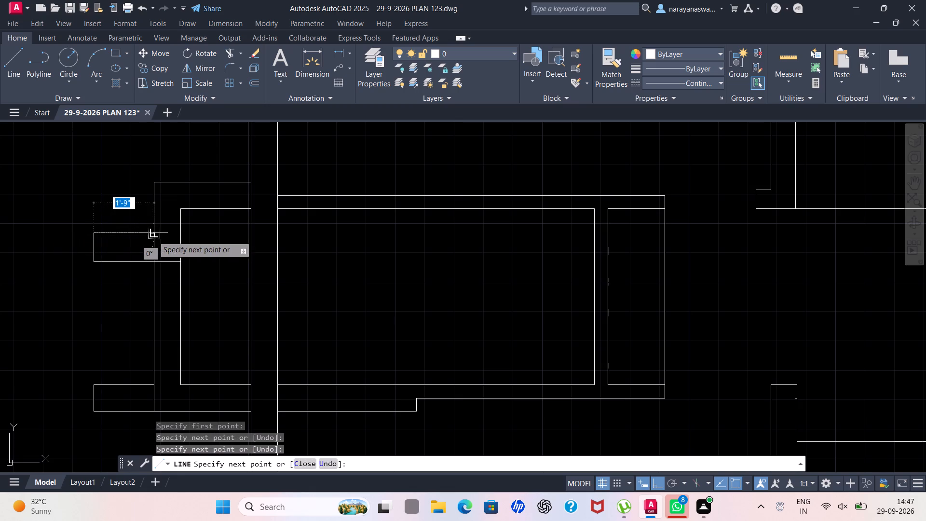
{"action": "left_click", "coordinate": [154, 238]}
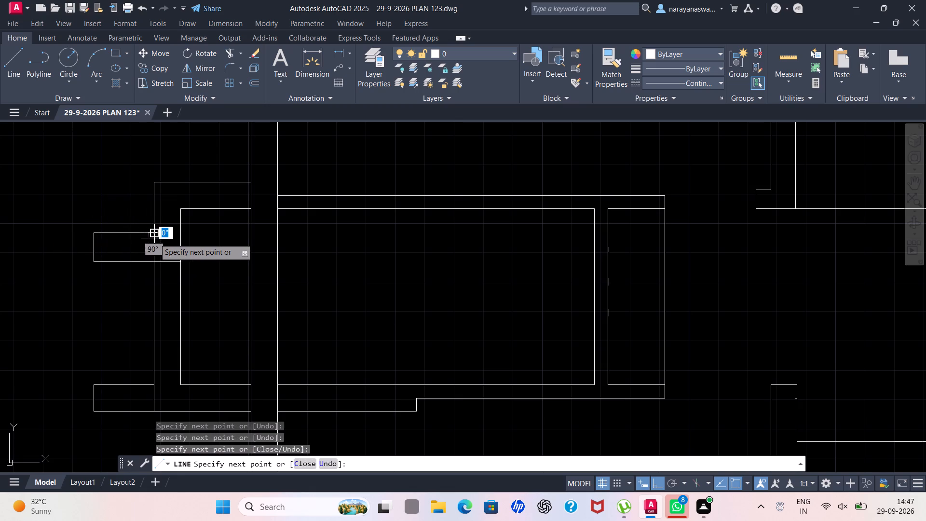
{"action": "key", "text": "Escape"}
Draw a line about 1'-8" outward from the left projection's inner face between the two stubs, with a short downward line at its end.
{"action": "scroll", "coordinate": [161, 245], "scroll_direction": "down", "scroll_amount": 2}
{"action": "scroll", "coordinate": [151, 276], "scroll_direction": "up", "scroll_amount": 1}
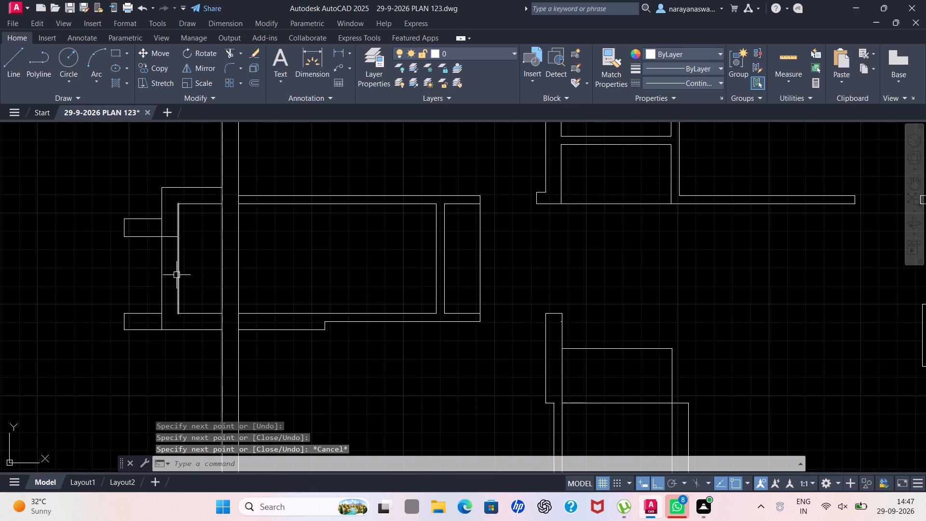
{"action": "left_click", "coordinate": [11, 58]}
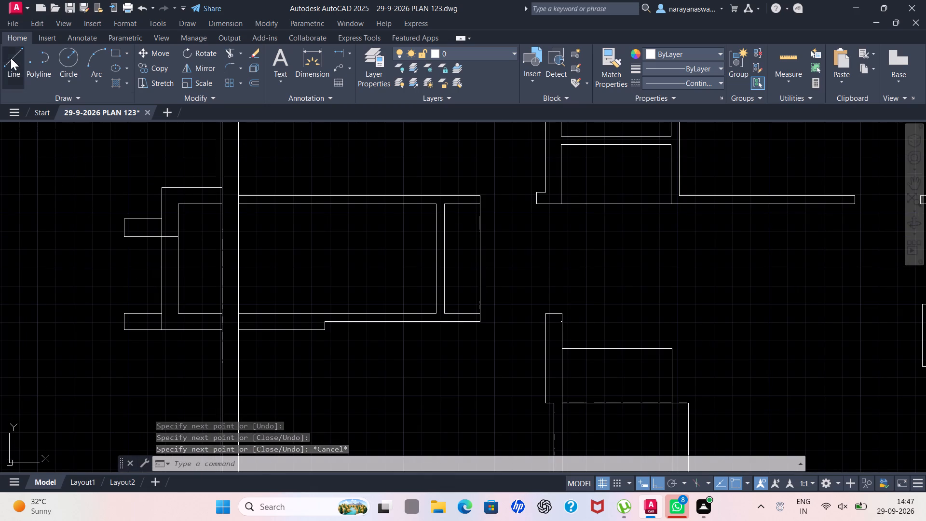
{"action": "left_click", "coordinate": [177, 278]}
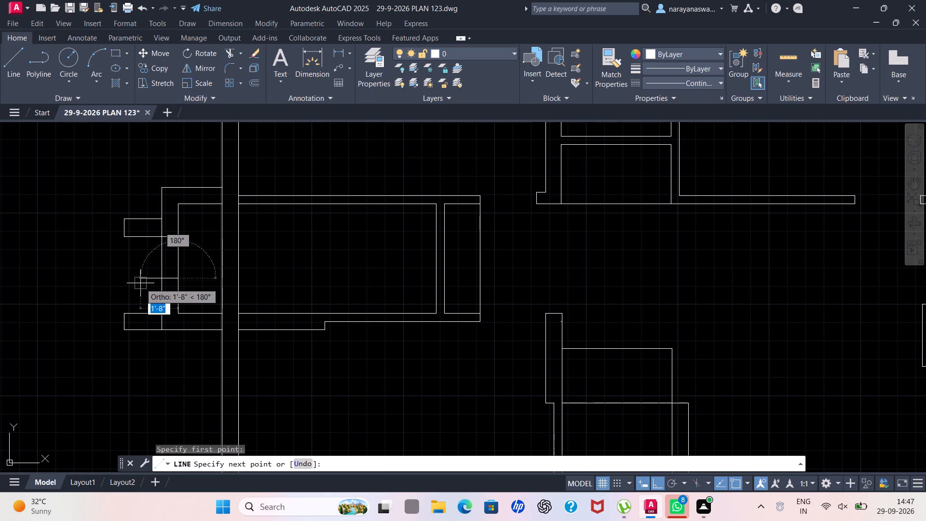
{"action": "left_click", "coordinate": [140, 283]}
{"action": "left_click_drag", "start_coordinate": [141, 296], "coordinate": [147, 295]}
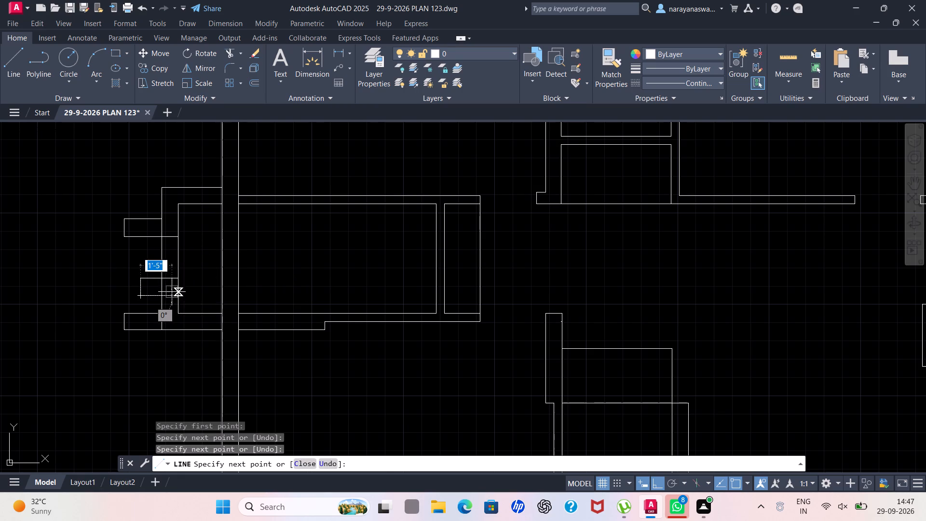
{"action": "key", "text": "Escape"}
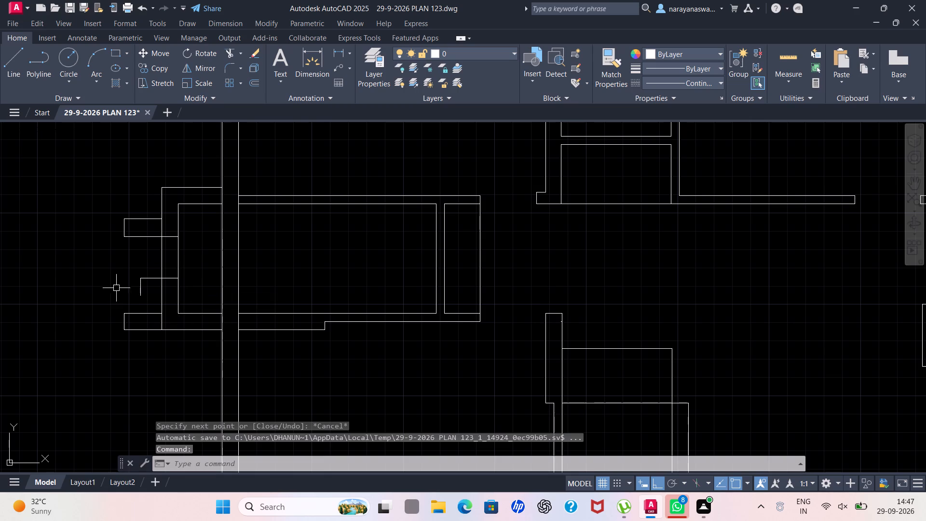
Delete the short vertical line at the outer end of the middle horizontal line.
{"action": "scroll", "coordinate": [142, 297], "scroll_direction": "up", "scroll_amount": 1}
{"action": "left_click", "coordinate": [138, 285]}
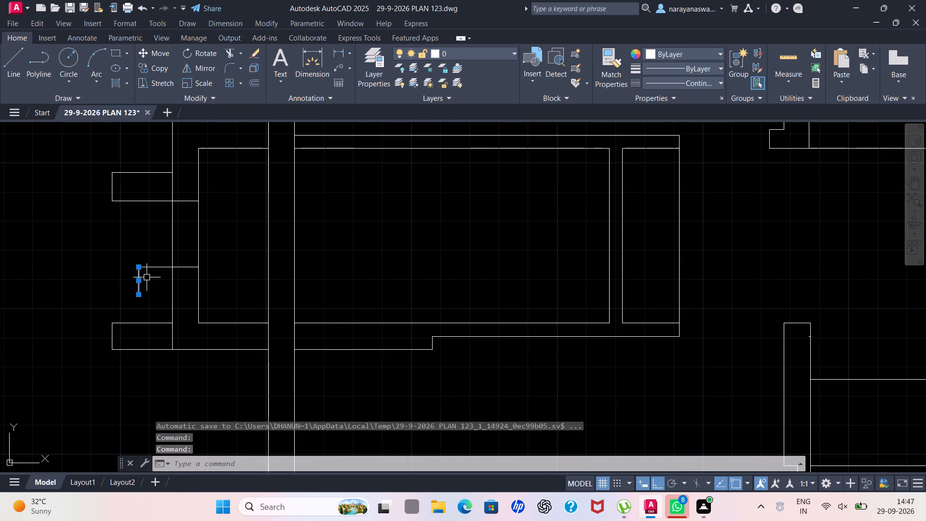
{"action": "key", "text": "Delete"}
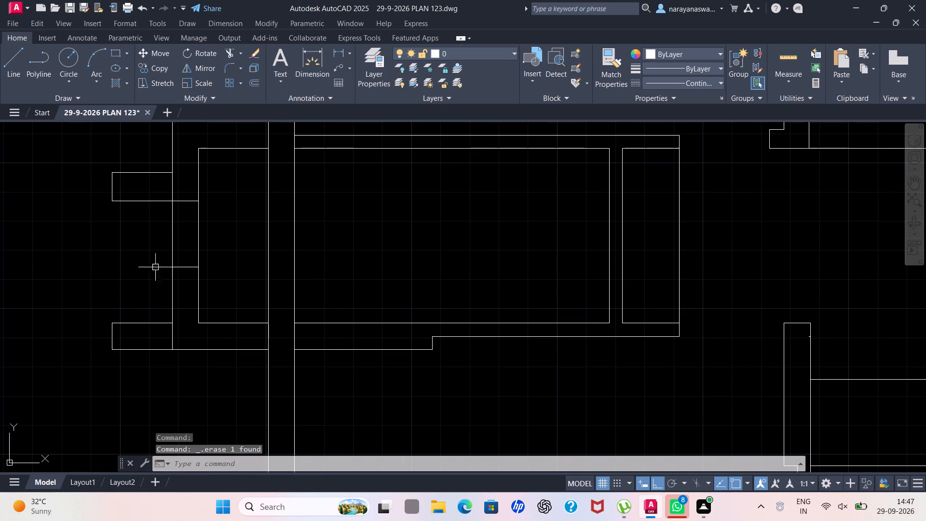
Complete the middle stub on the left projection as a rectangle about 5" thick, running its lower line back to the wall's inner face.
{"action": "left_click", "coordinate": [7, 65]}
{"action": "scroll", "coordinate": [136, 299], "scroll_direction": "up", "scroll_amount": 2}
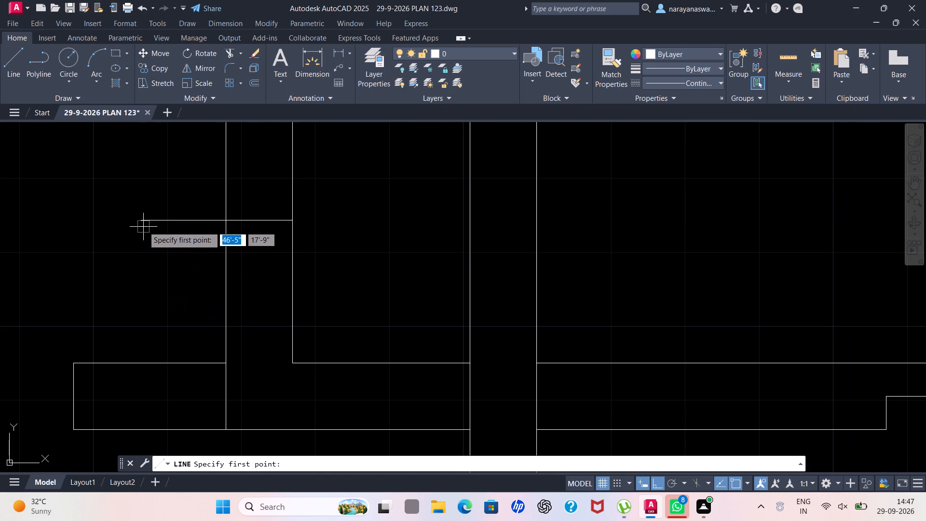
{"action": "left_click_drag", "start_coordinate": [138, 223], "coordinate": [135, 229]}
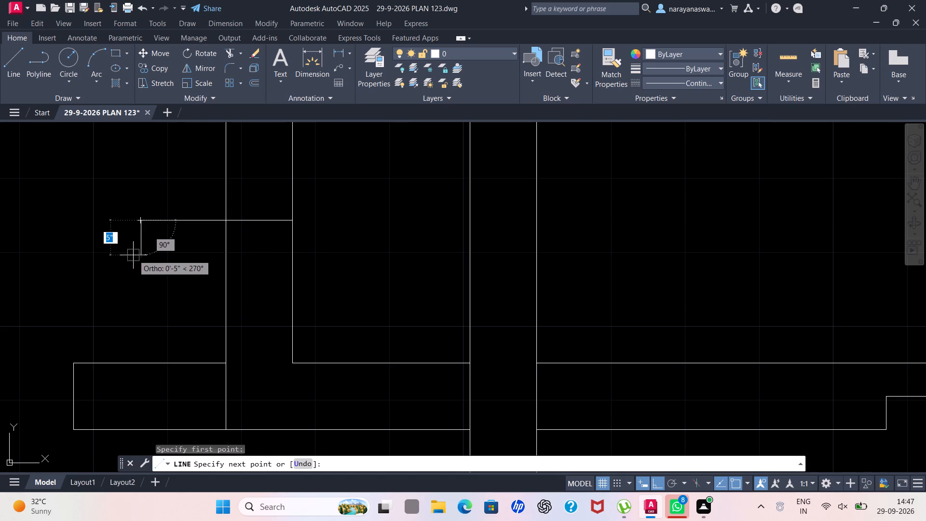
{"action": "left_click", "coordinate": [134, 257]}
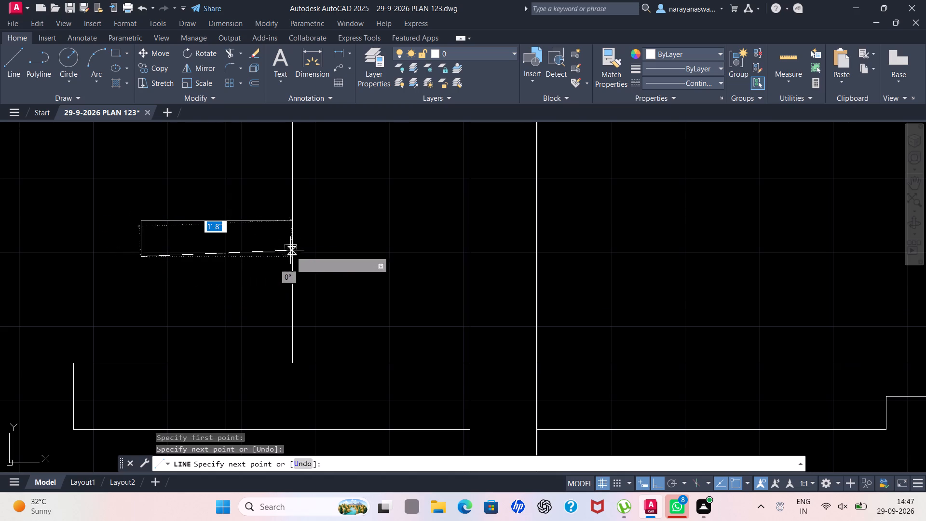
{"action": "left_click", "coordinate": [292, 257]}
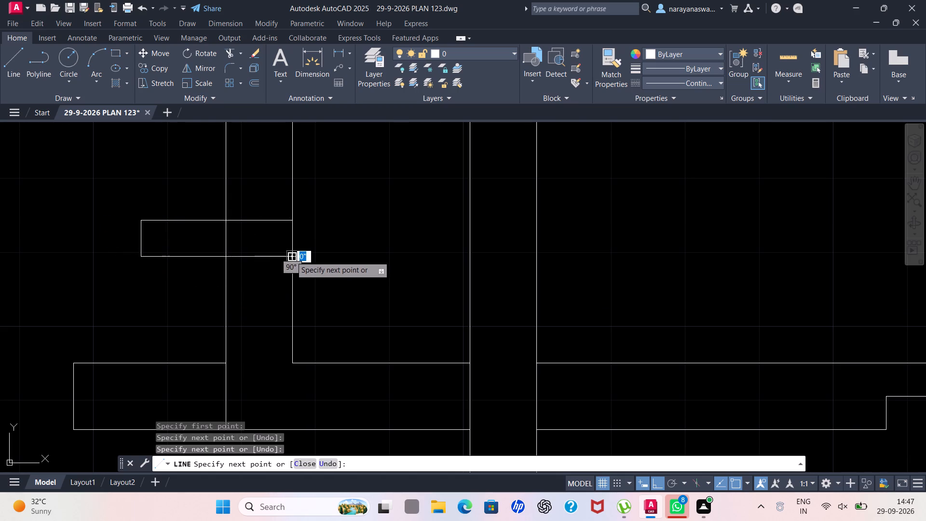
{"action": "key", "text": "Escape"}
Trim the left projection's outer wall line where it crosses the upper, lower and middle stubs.
{"action": "scroll", "coordinate": [288, 255], "scroll_direction": "down", "scroll_amount": 3}
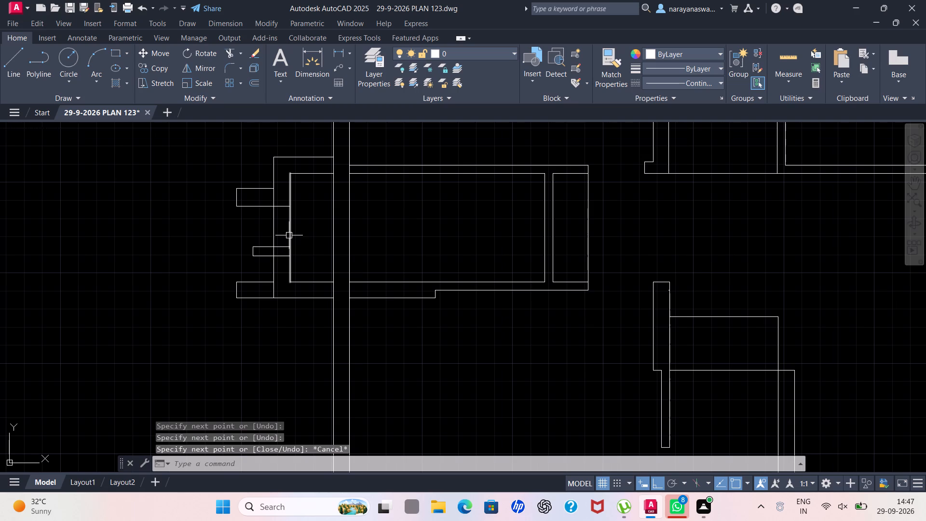
{"action": "scroll", "coordinate": [314, 225], "scroll_direction": "down", "scroll_amount": 1}
{"action": "scroll", "coordinate": [314, 225], "scroll_direction": "up", "scroll_amount": 2}
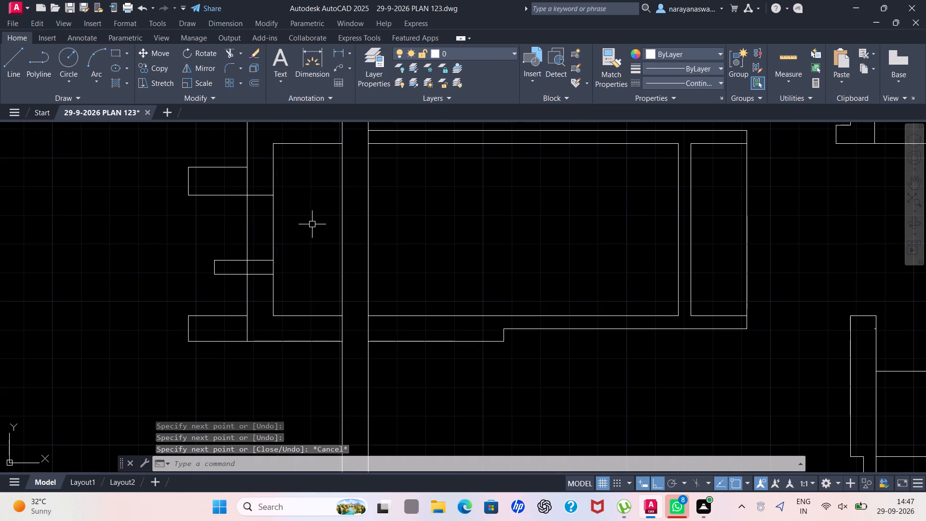
{"action": "type", "text": "tr"}
{"action": "left_click", "coordinate": [328, 249]}
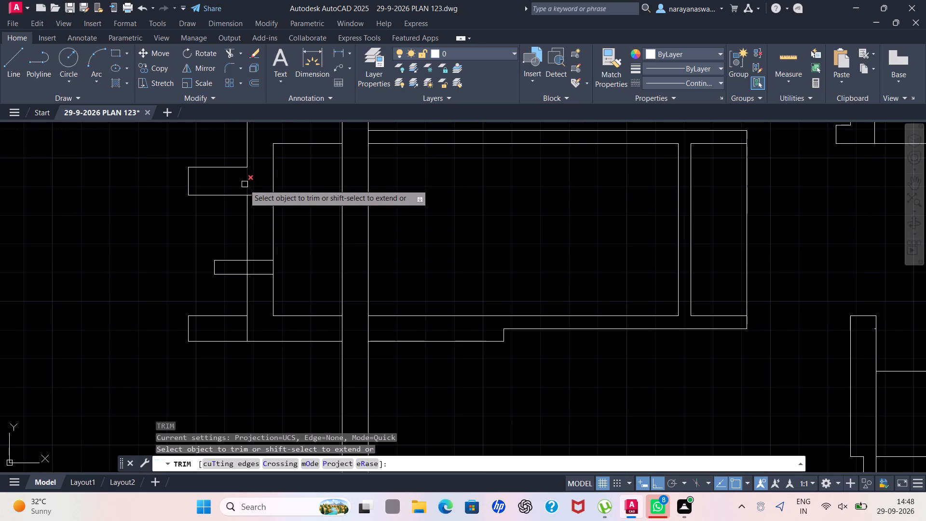
{"action": "left_click_drag", "start_coordinate": [230, 183], "coordinate": [251, 182]}
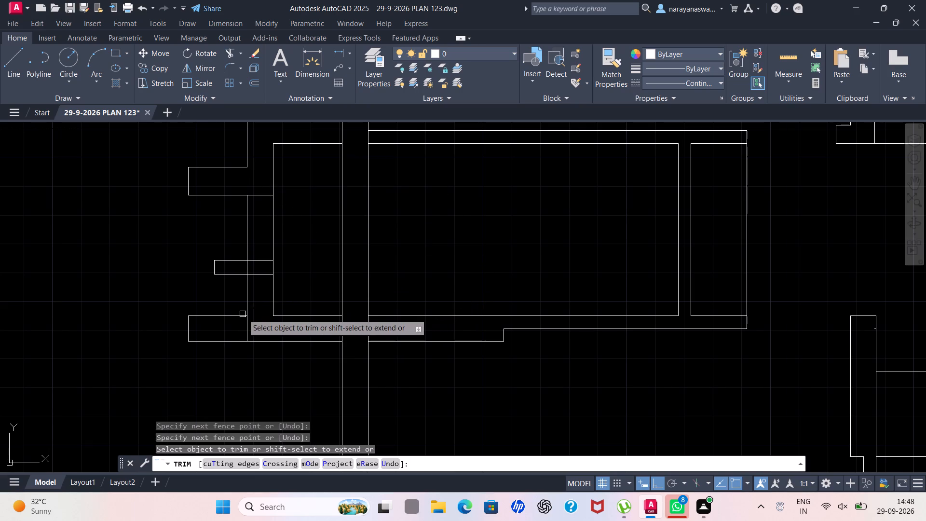
{"action": "left_click_drag", "start_coordinate": [235, 324], "coordinate": [267, 324]}
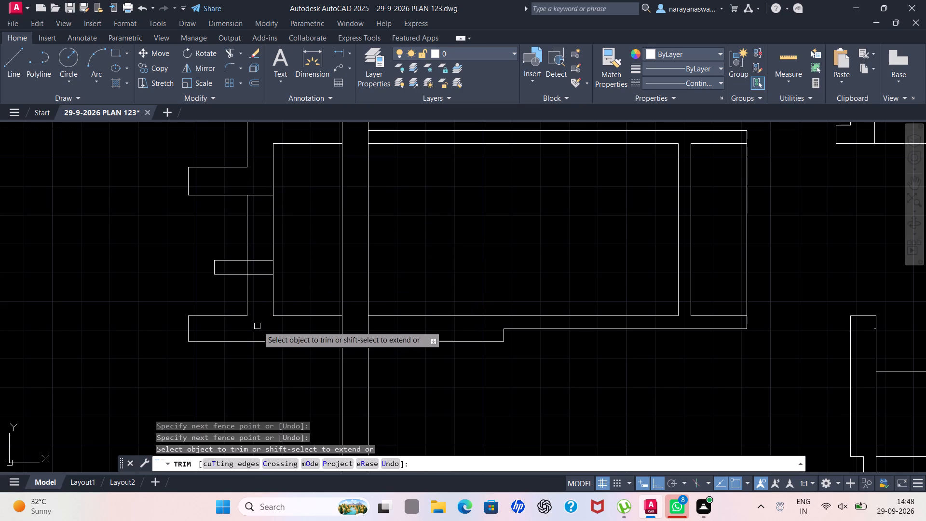
{"action": "scroll", "coordinate": [259, 325], "scroll_direction": "down", "scroll_amount": 1}
{"action": "scroll", "coordinate": [252, 317], "scroll_direction": "up", "scroll_amount": 1}
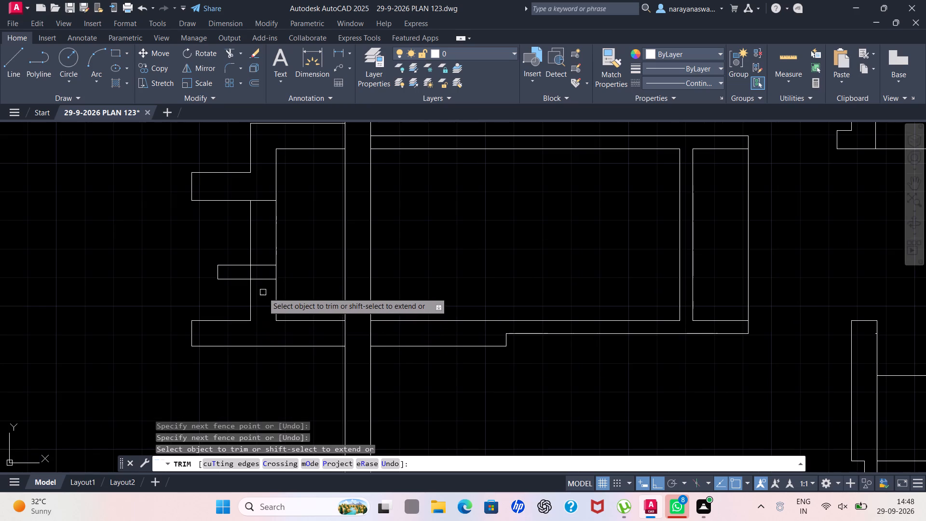
{"action": "scroll", "coordinate": [263, 292], "scroll_direction": "up", "scroll_amount": 2}
{"action": "left_click_drag", "start_coordinate": [219, 244], "coordinate": [244, 244]}
{"action": "scroll", "coordinate": [237, 247], "scroll_direction": "down", "scroll_amount": 4}
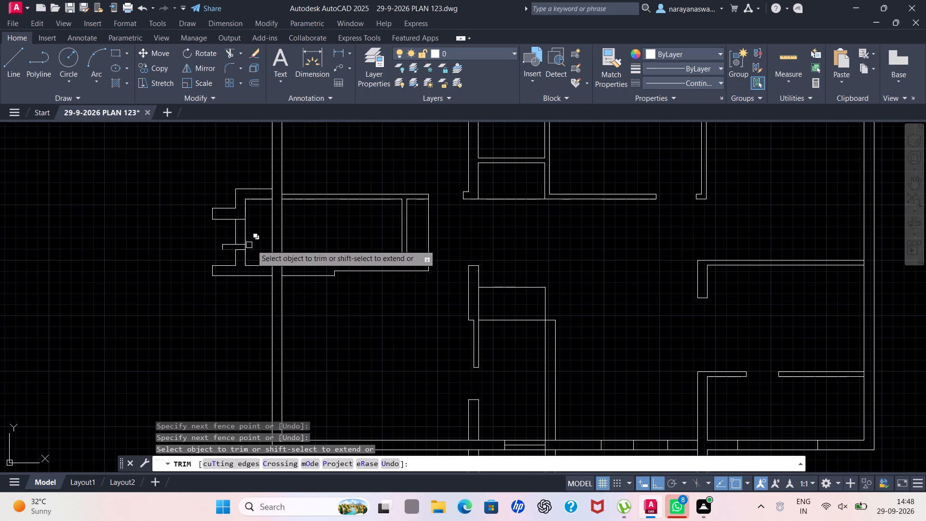
{"action": "scroll", "coordinate": [354, 236], "scroll_direction": "down", "scroll_amount": 2}
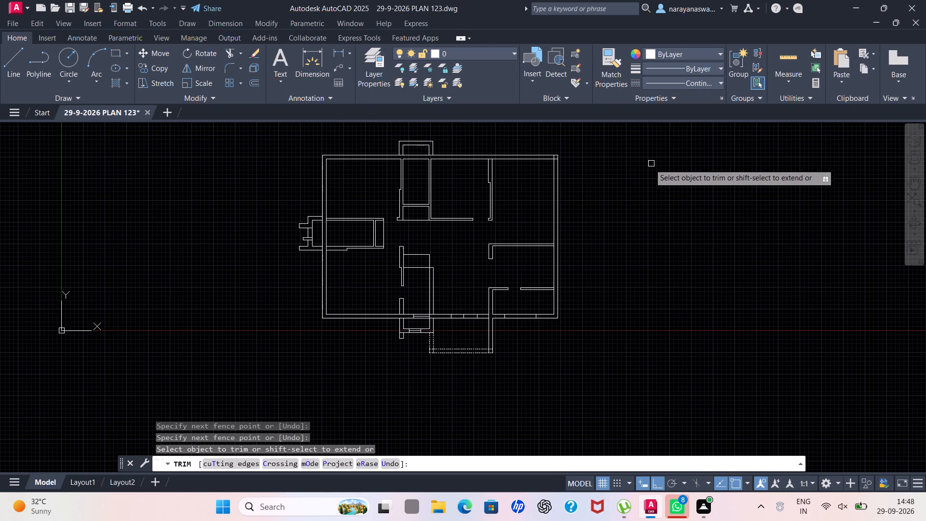
{"action": "scroll", "coordinate": [628, 172], "scroll_direction": "down", "scroll_amount": 2}
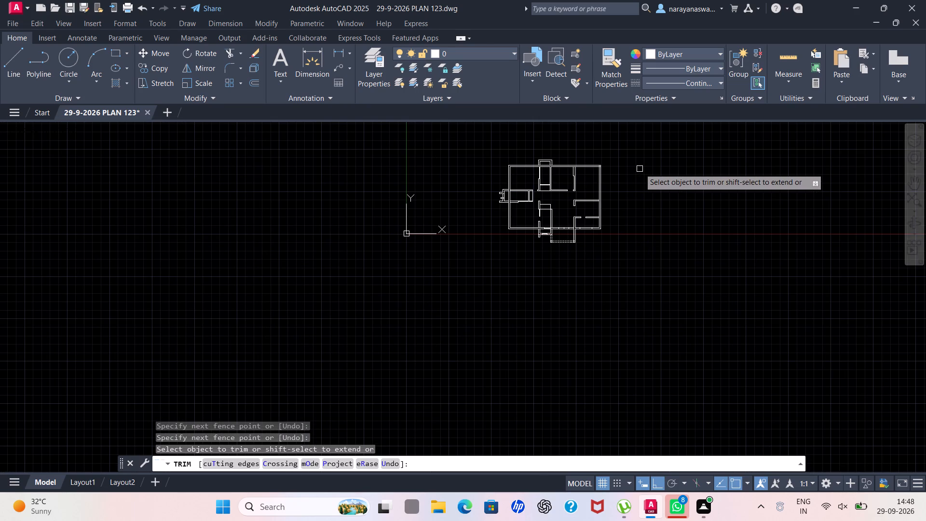
{"action": "key", "text": "Escape"}
Draw two short lines across the top wall's thickness, one within the top projection and one just right of it.
{"action": "scroll", "coordinate": [640, 170], "scroll_direction": "up", "scroll_amount": 2}
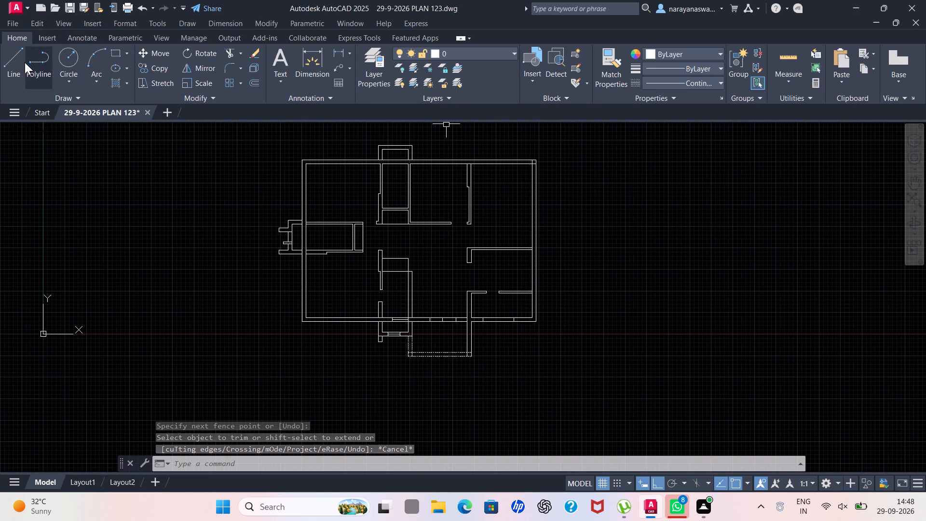
{"action": "left_click", "coordinate": [7, 64]}
{"action": "scroll", "coordinate": [409, 137], "scroll_direction": "up", "scroll_amount": 3}
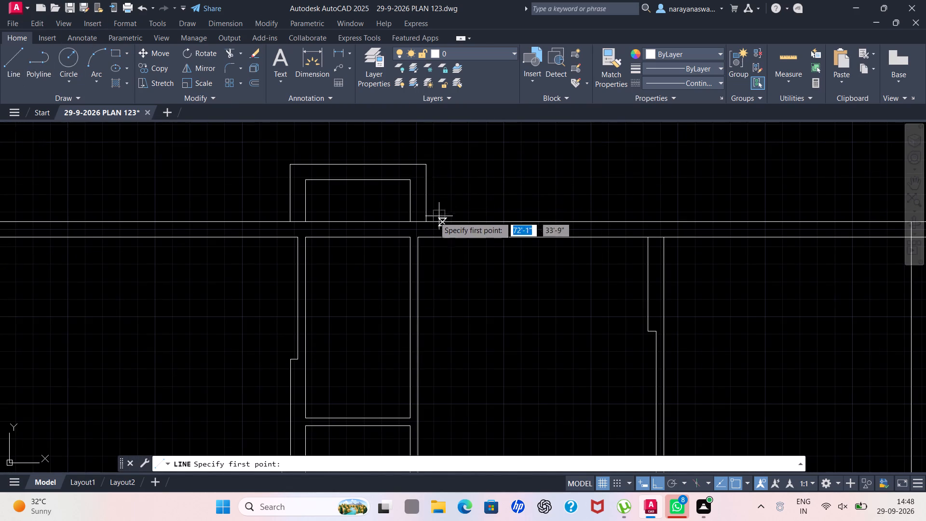
{"action": "left_click", "coordinate": [363, 221]}
{"action": "left_click", "coordinate": [361, 233]}
{"action": "key", "text": "Escape"}
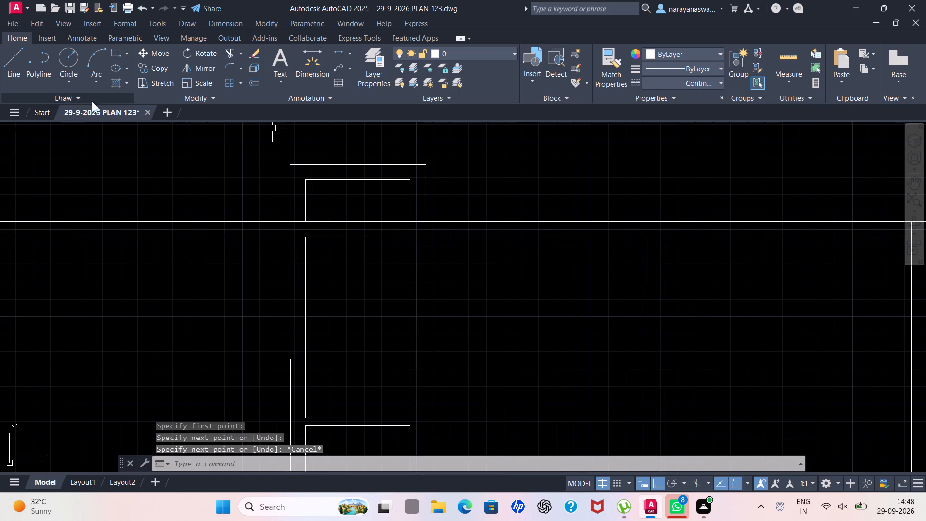
{"action": "left_click", "coordinate": [5, 51]}
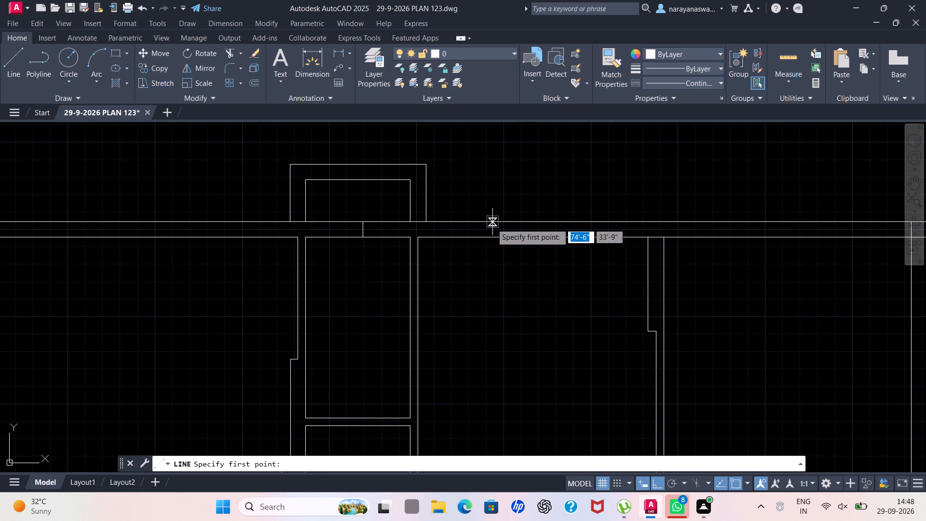
{"action": "left_click", "coordinate": [477, 219]}
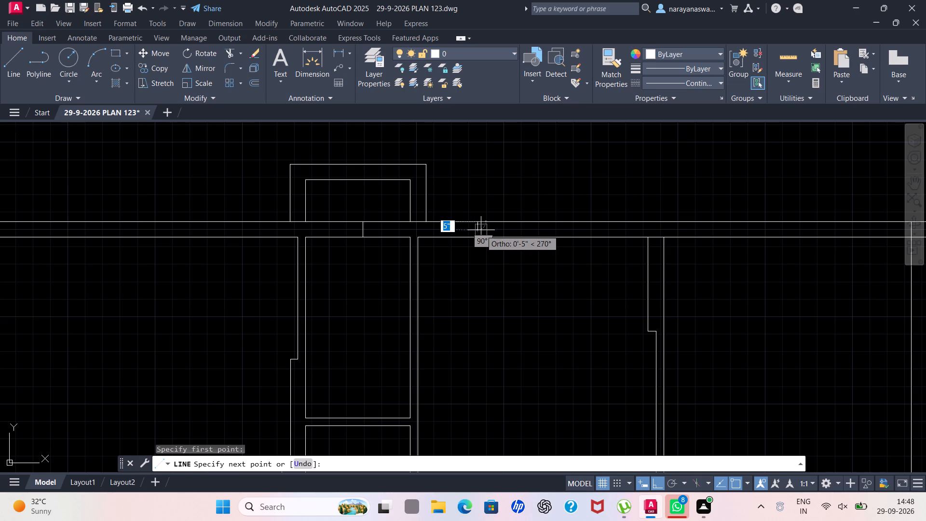
{"action": "left_click", "coordinate": [480, 238]}
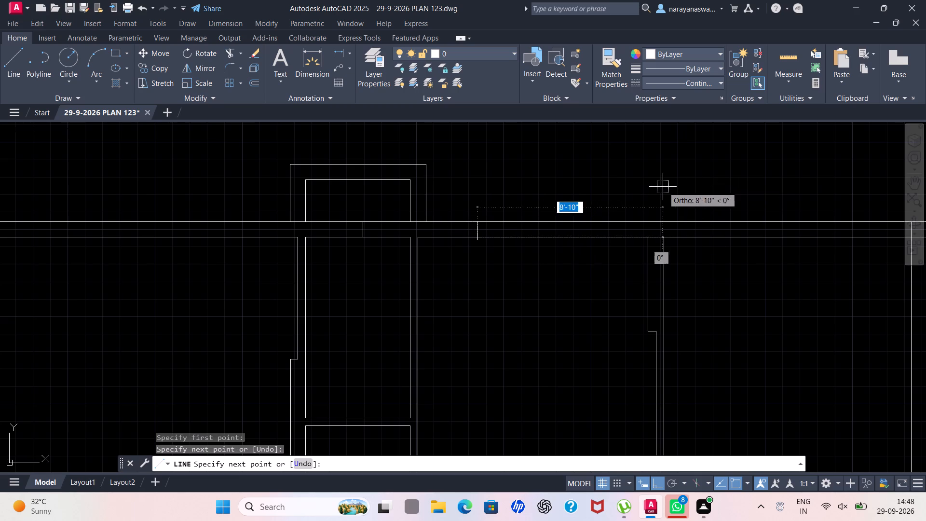
{"action": "key", "text": "Escape"}
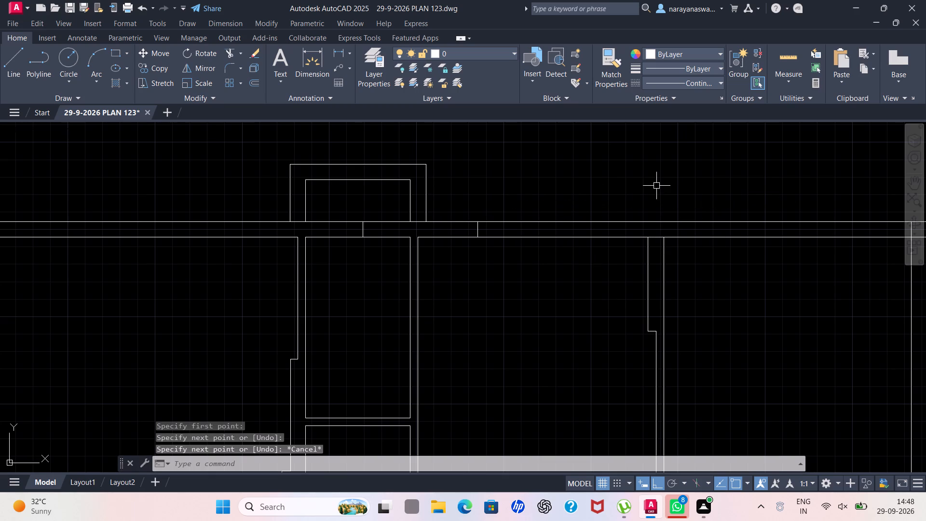
Draw two more short lines across the top wall's thickness, one on each side of the right-hand vertical partition.
{"action": "scroll", "coordinate": [656, 186], "scroll_direction": "down", "scroll_amount": 1}
{"action": "scroll", "coordinate": [671, 197], "scroll_direction": "up", "scroll_amount": 1}
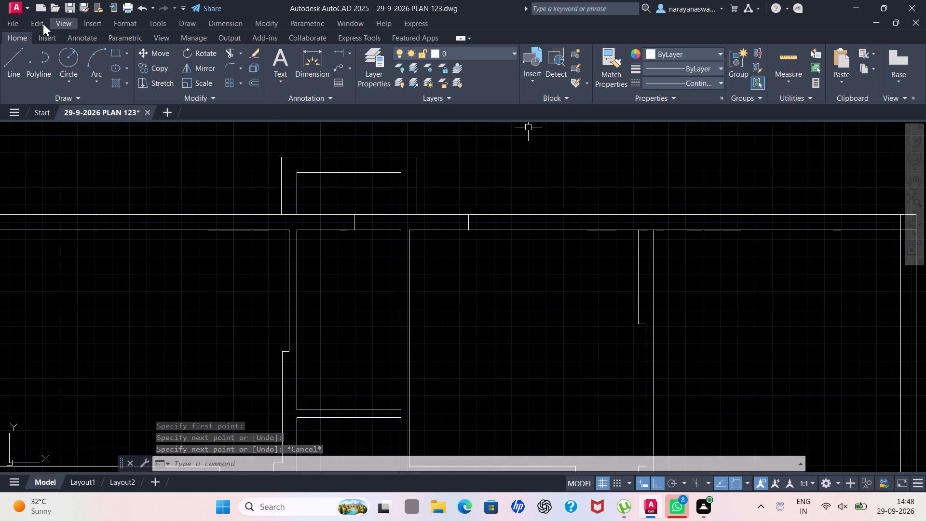
{"action": "left_click", "coordinate": [11, 55]}
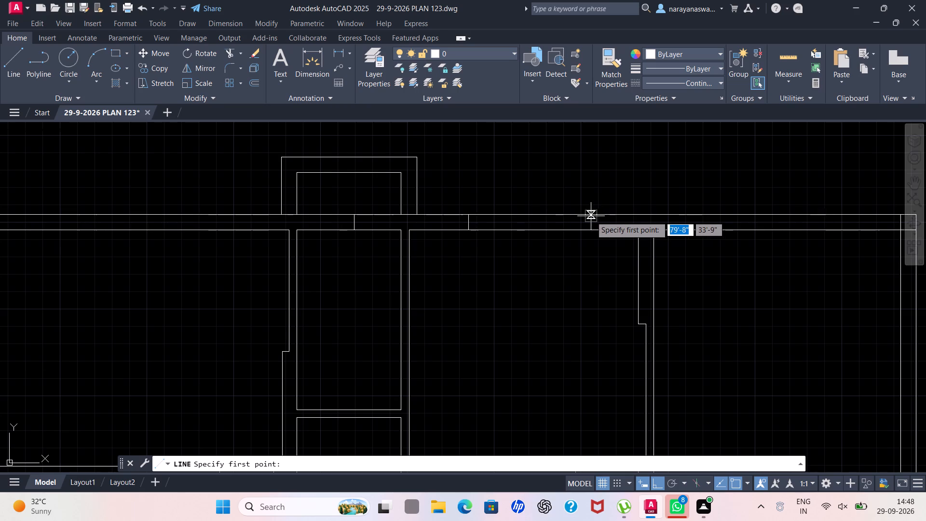
{"action": "left_click", "coordinate": [587, 213]}
{"action": "left_click", "coordinate": [586, 231]}
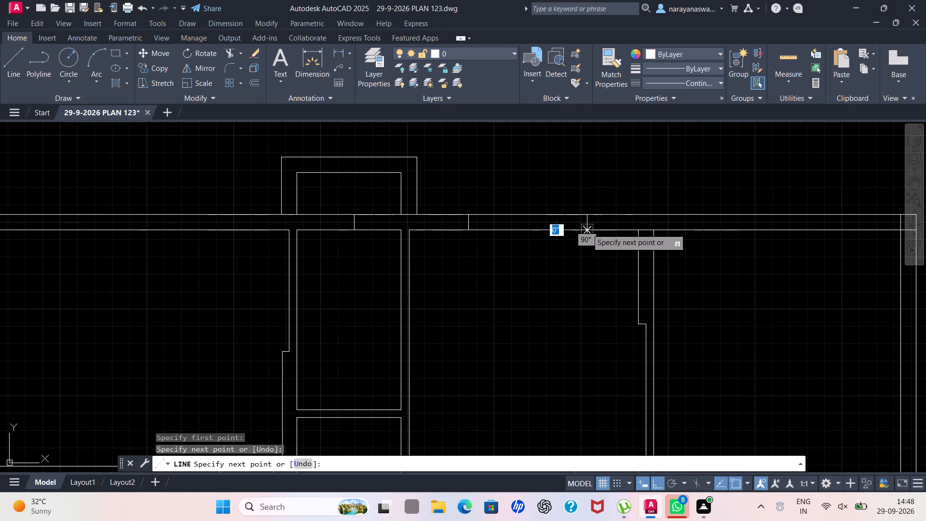
{"action": "key", "text": "Escape"}
{"action": "key", "text": "space"}
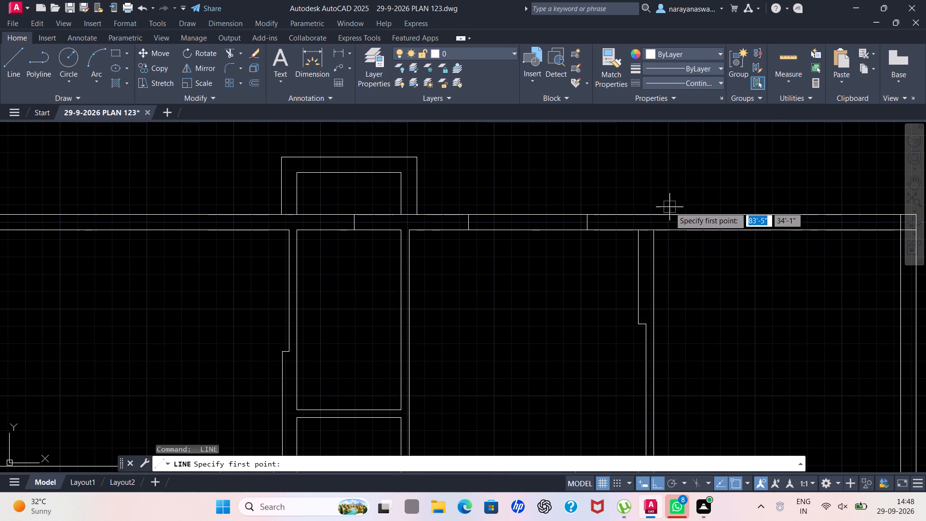
{"action": "left_click_drag", "start_coordinate": [691, 214], "coordinate": [690, 222]}
{"action": "left_click", "coordinate": [689, 228]}
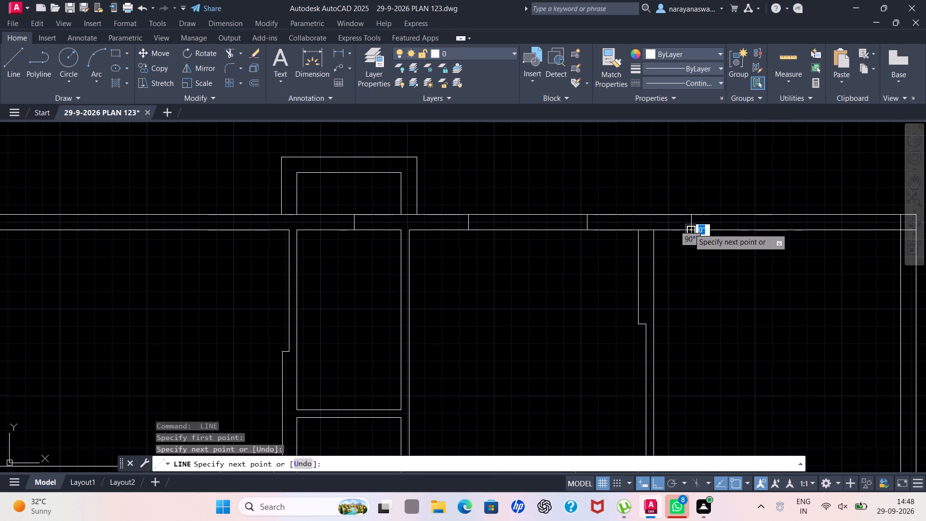
{"action": "key", "text": "Escape"}
Trim the top wall's inner face line between the two faces of the right-hand vertical partition to open the junction.
{"action": "scroll", "coordinate": [650, 218], "scroll_direction": "up", "scroll_amount": 1}
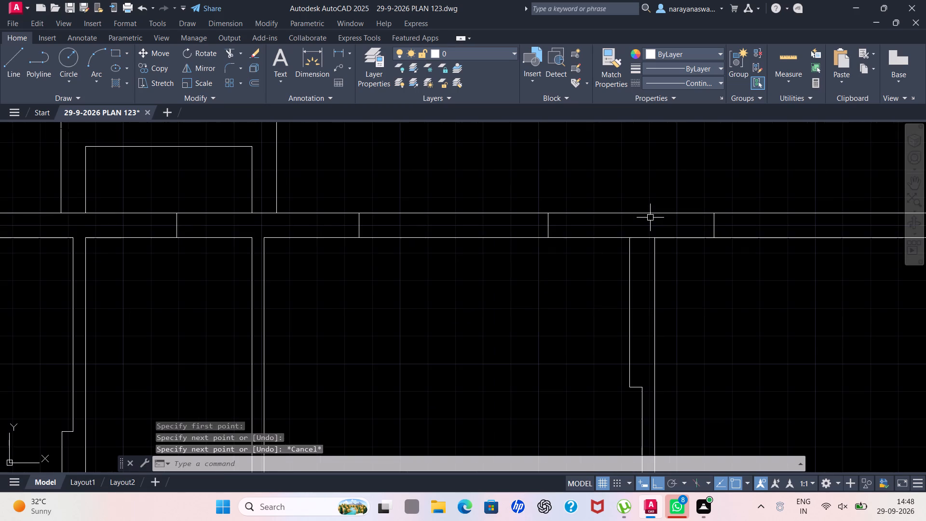
{"action": "key", "text": "t"}
{"action": "key", "text": "r"}
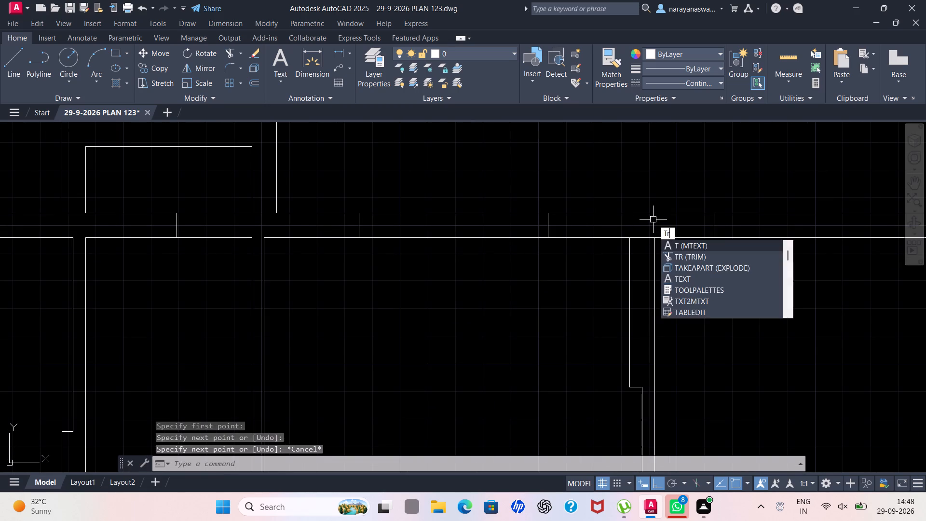
{"action": "left_click", "coordinate": [695, 242]}
{"action": "left_click", "coordinate": [639, 236]}
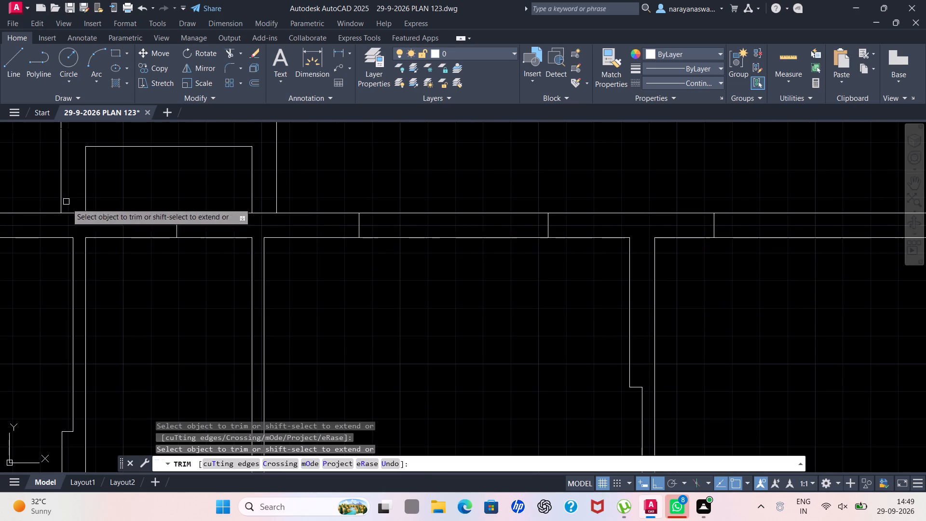
{"action": "scroll", "coordinate": [81, 220], "scroll_direction": "down", "scroll_amount": 3}
{"action": "scroll", "coordinate": [463, 207], "scroll_direction": "down", "scroll_amount": 2}
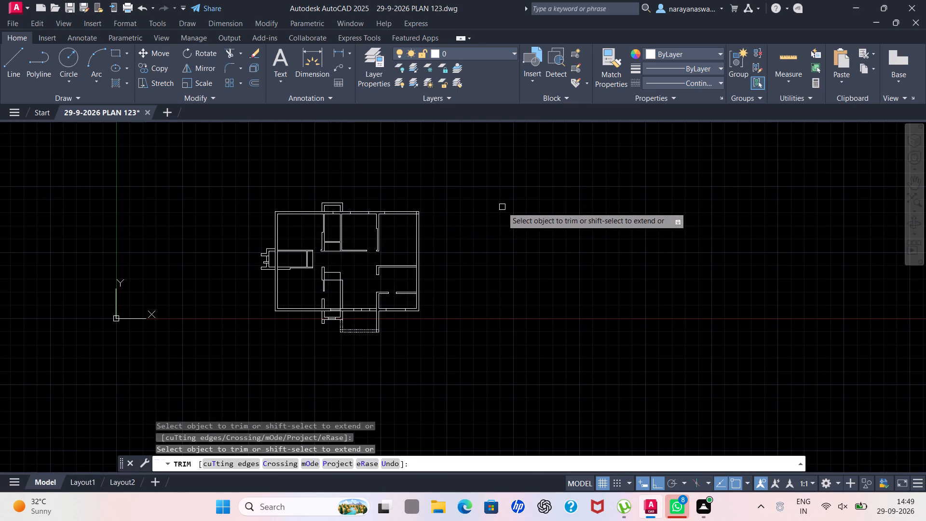
{"action": "key", "text": "Escape"}
Draw a window about 5' wide in the top wall of the upper-left room, with end lines across the wall and a centre line.
{"action": "scroll", "coordinate": [282, 208], "scroll_direction": "up", "scroll_amount": 2}
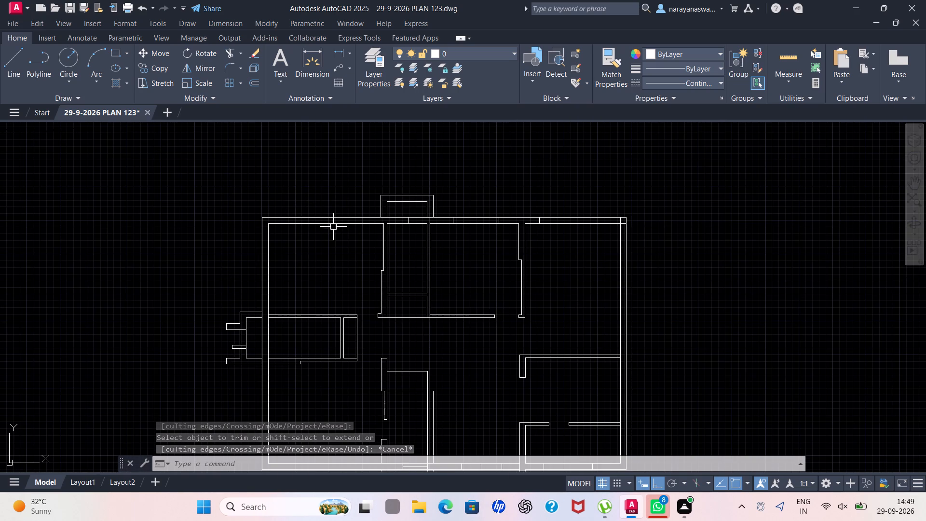
{"action": "scroll", "coordinate": [333, 227], "scroll_direction": "up", "scroll_amount": 1}
{"action": "left_click", "coordinate": [8, 61]}
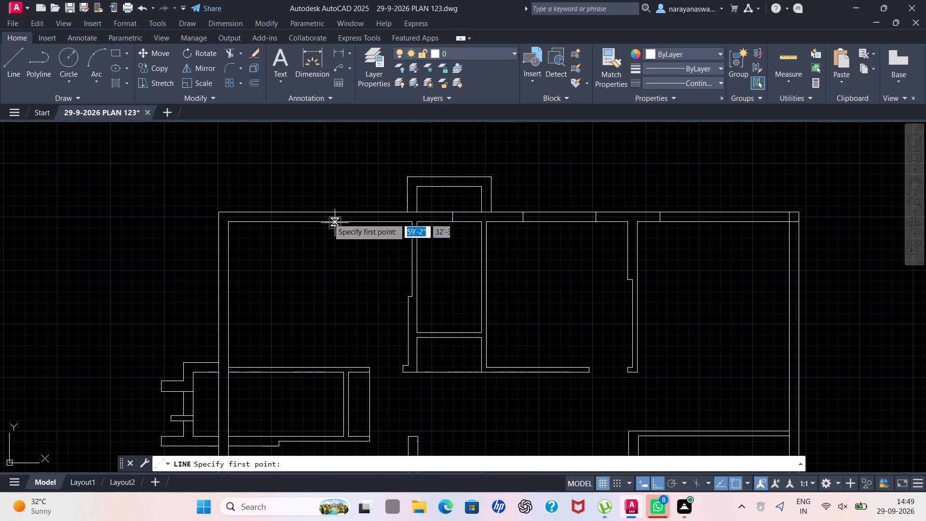
{"action": "left_click", "coordinate": [272, 210]}
{"action": "left_click", "coordinate": [272, 221]}
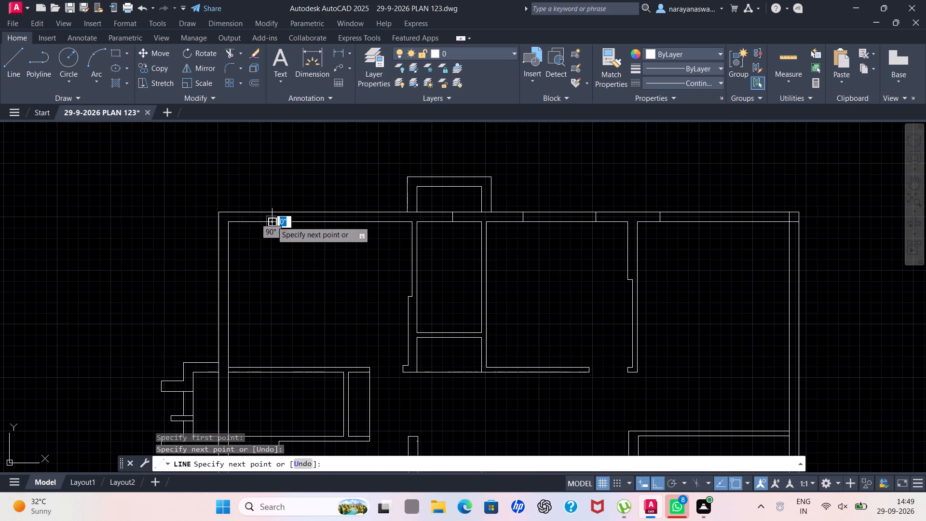
{"action": "scroll", "coordinate": [273, 211], "scroll_direction": "up", "scroll_amount": 3}
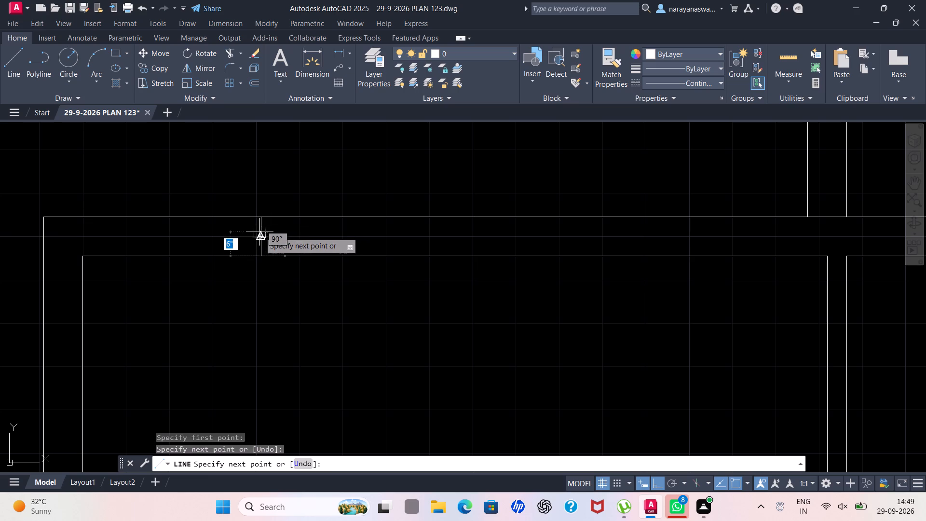
{"action": "left_click", "coordinate": [260, 233]}
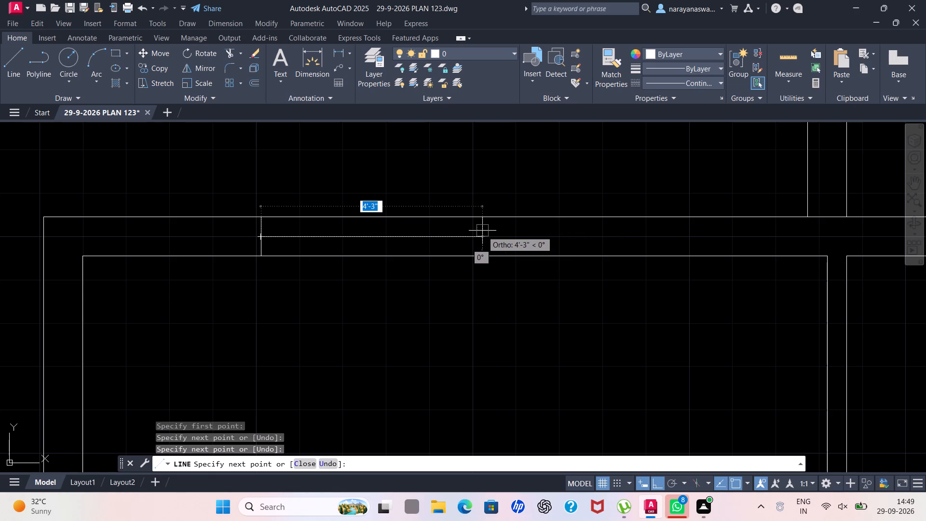
{"action": "left_click", "coordinate": [521, 239]}
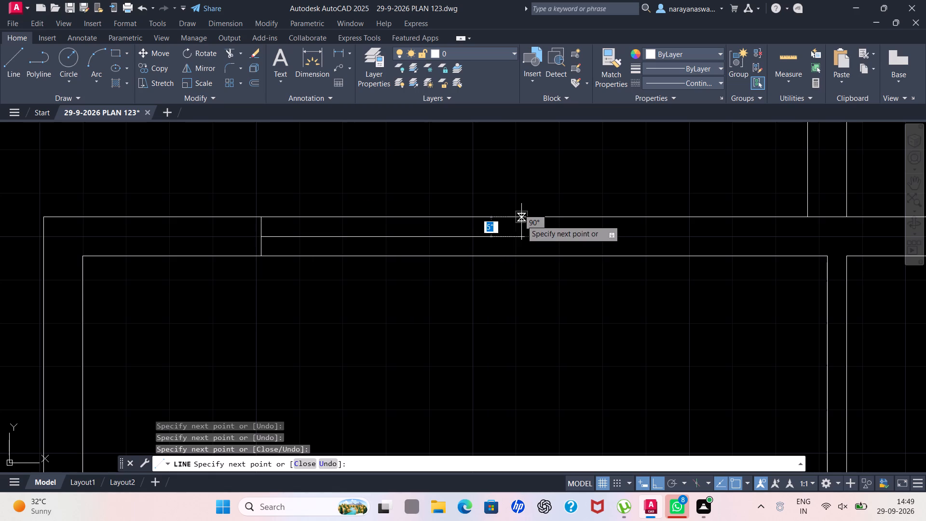
{"action": "left_click", "coordinate": [521, 220]}
{"action": "left_click", "coordinate": [519, 259]}
{"action": "key", "text": "Escape"}
{"action": "scroll", "coordinate": [519, 260], "scroll_direction": "down", "scroll_amount": 2}
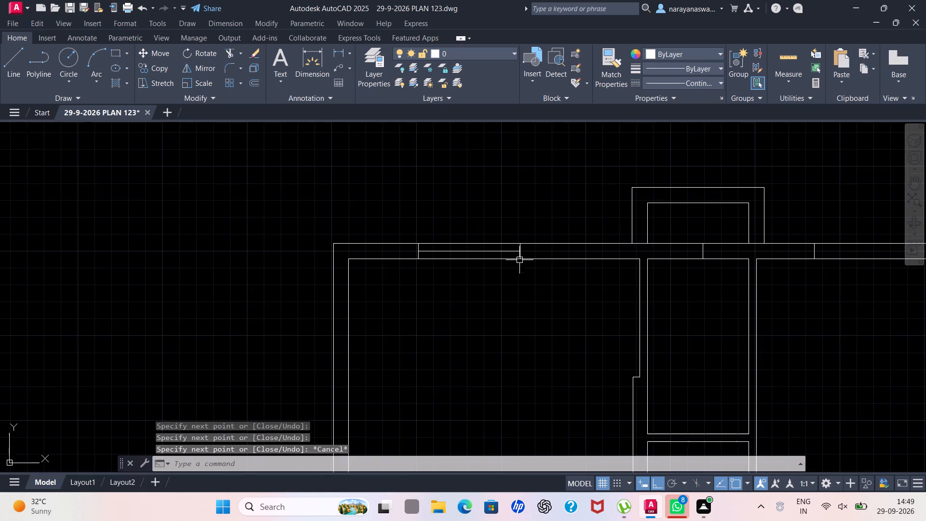
Draw a line about 4' leftward from the top projection's outer upper-left corner and 2'-9" down to the top wall.
{"action": "scroll", "coordinate": [675, 221], "scroll_direction": "up", "scroll_amount": 1}
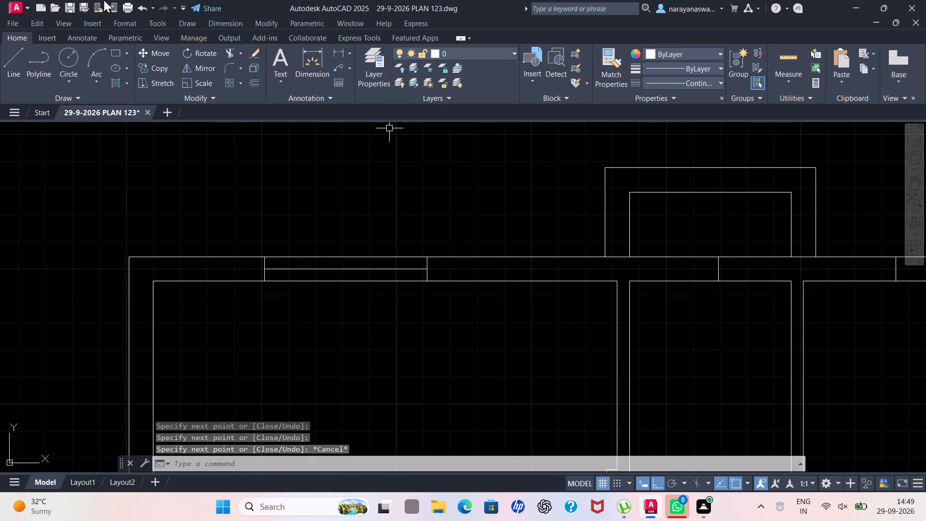
{"action": "left_click", "coordinate": [8, 67]}
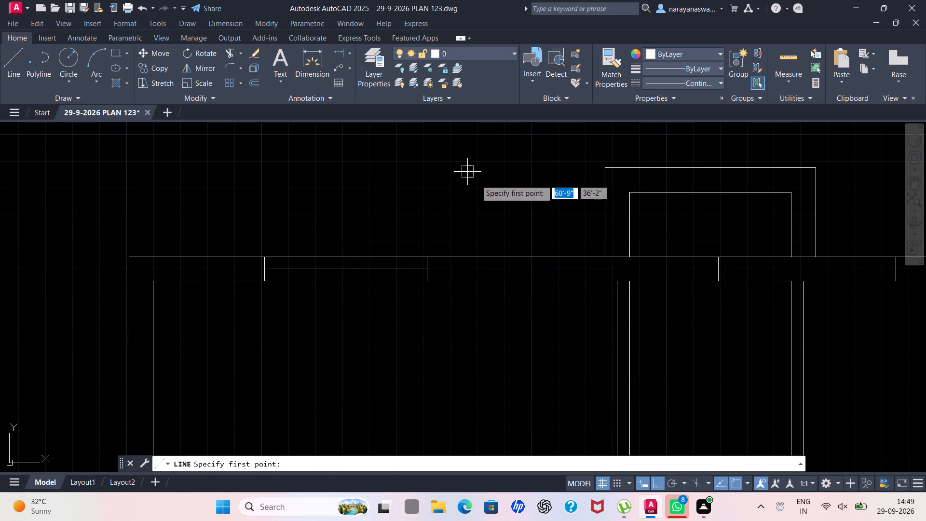
{"action": "left_click", "coordinate": [606, 168]}
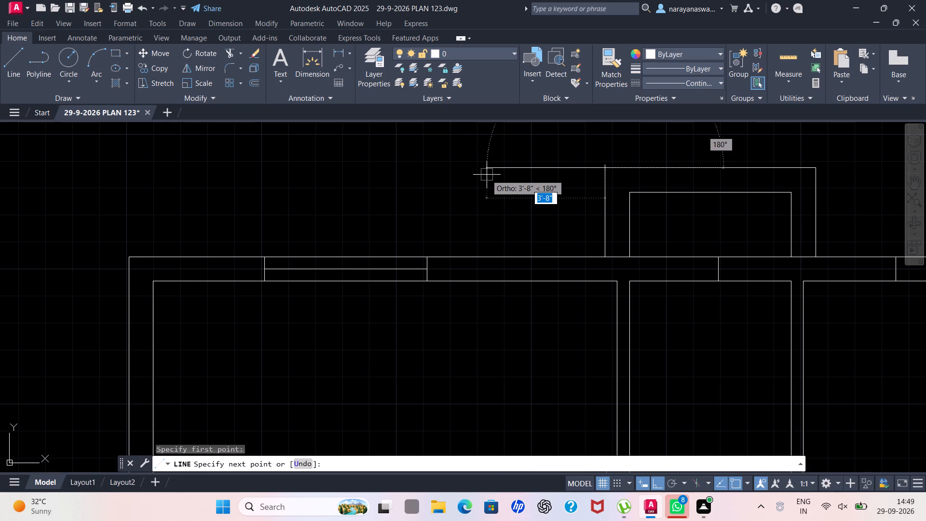
{"action": "left_click_drag", "start_coordinate": [474, 177], "coordinate": [475, 190]}
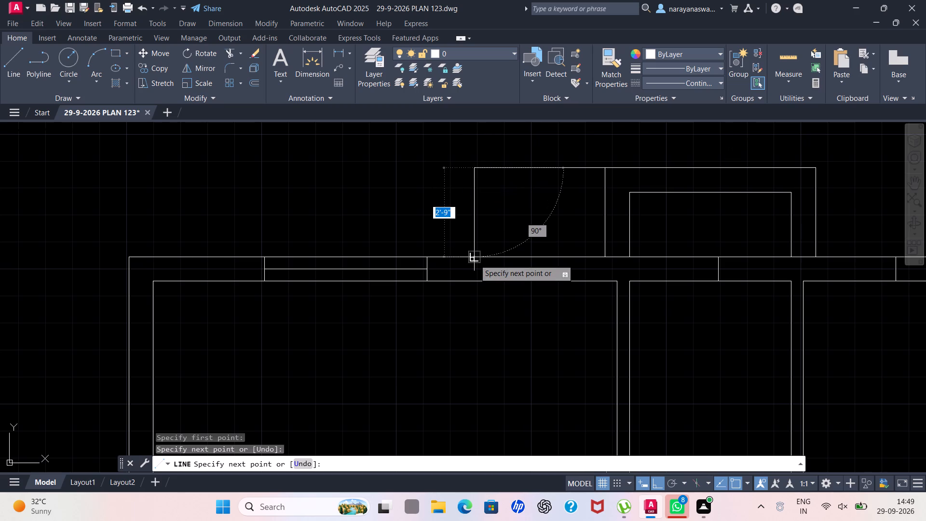
{"action": "left_click", "coordinate": [475, 260]}
{"action": "left_click_drag", "start_coordinate": [453, 254], "coordinate": [453, 249]}
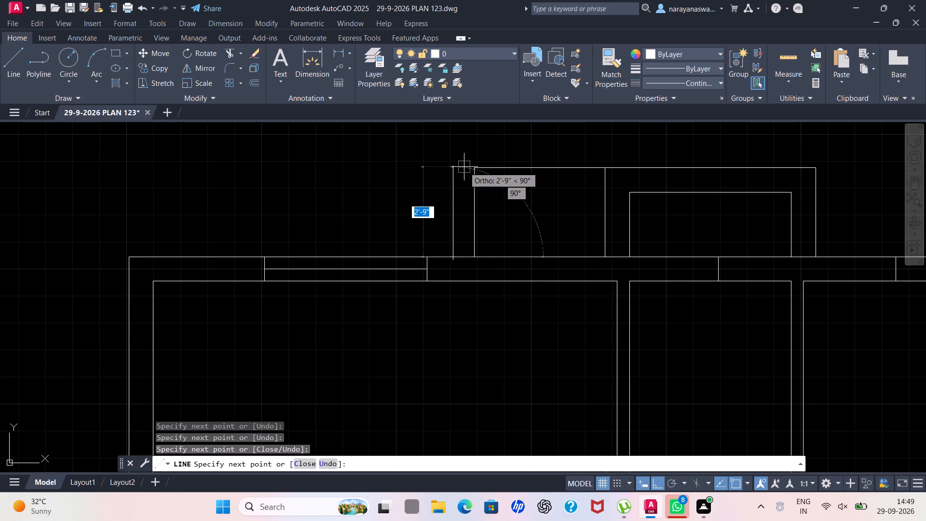
{"action": "key", "text": "Escape"}
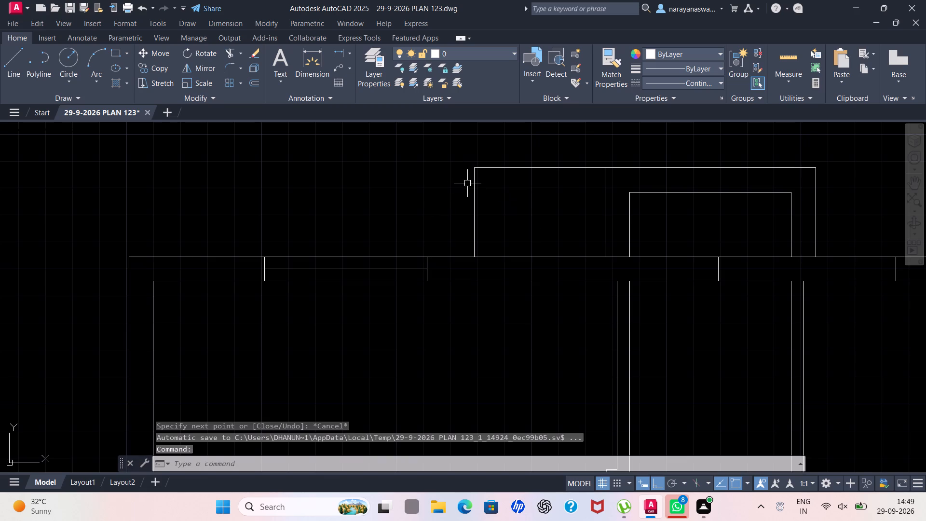
Offset the new projection's left vertical line 9" outward to the left.
{"action": "key", "text": "o"}
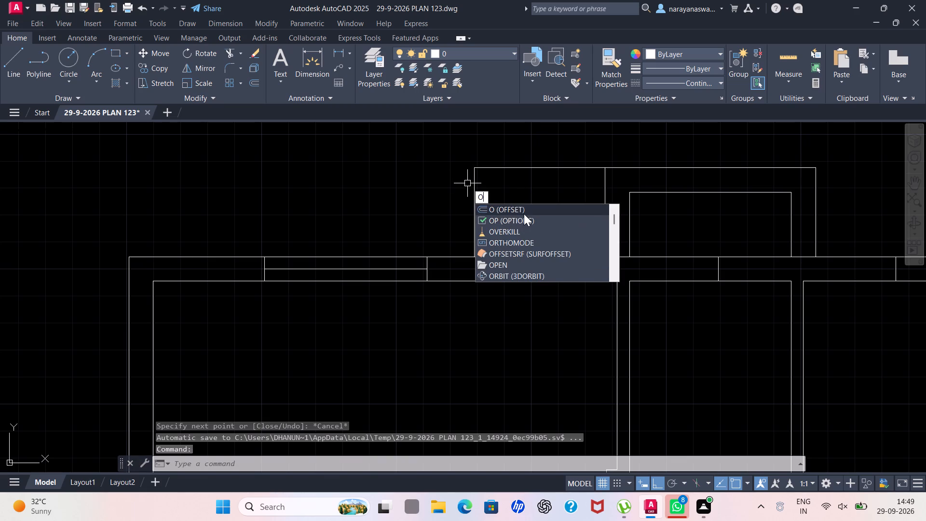
{"action": "left_click", "coordinate": [524, 211]}
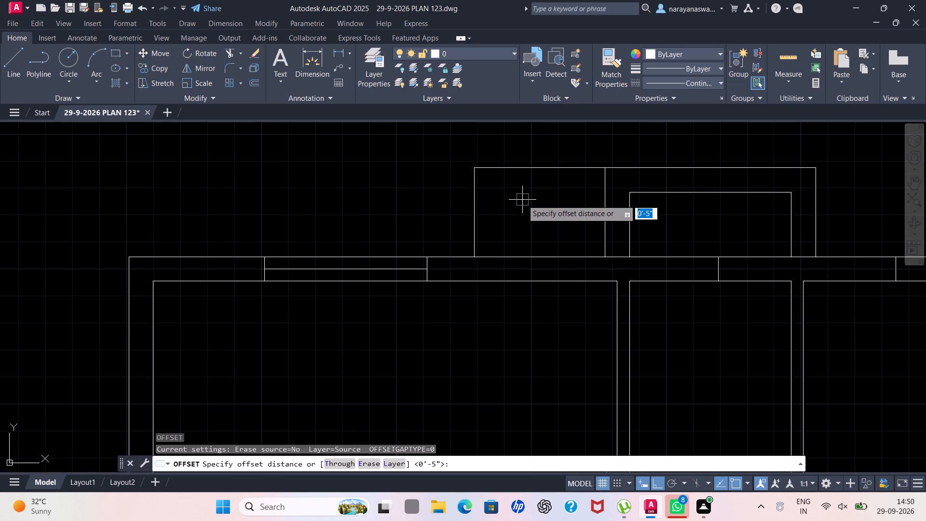
{"action": "key", "text": "9"}
{"action": "key", "text": "shift+quotedbl"}
{"action": "key", "text": "Return"}
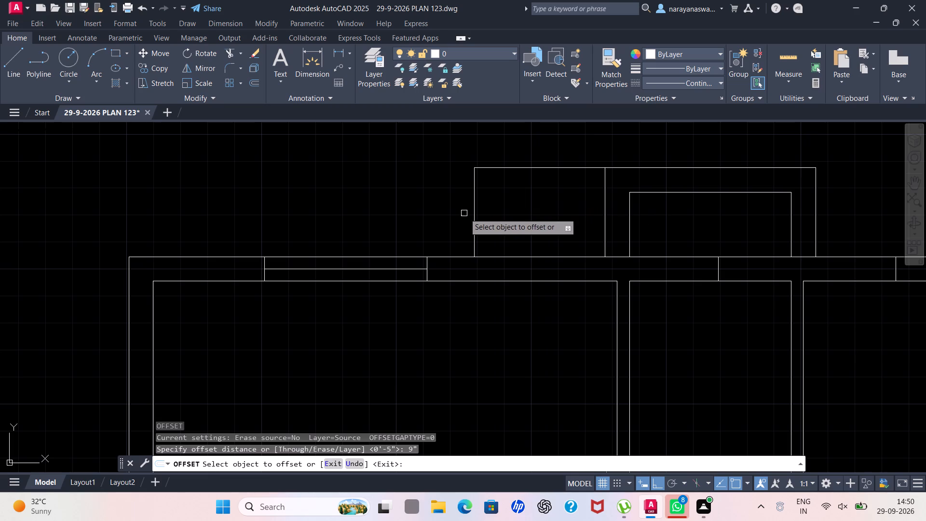
{"action": "left_click", "coordinate": [472, 213]}
{"action": "left_click", "coordinate": [463, 220]}
{"action": "key", "text": "Escape"}
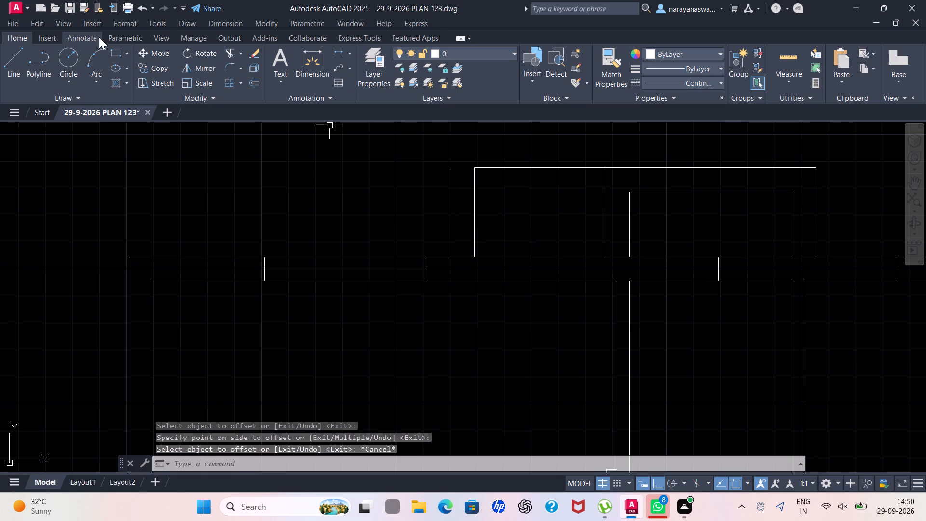
Draw a short horizontal line joining the upper ends of the new projection's two left wall lines.
{"action": "left_click", "coordinate": [10, 68]}
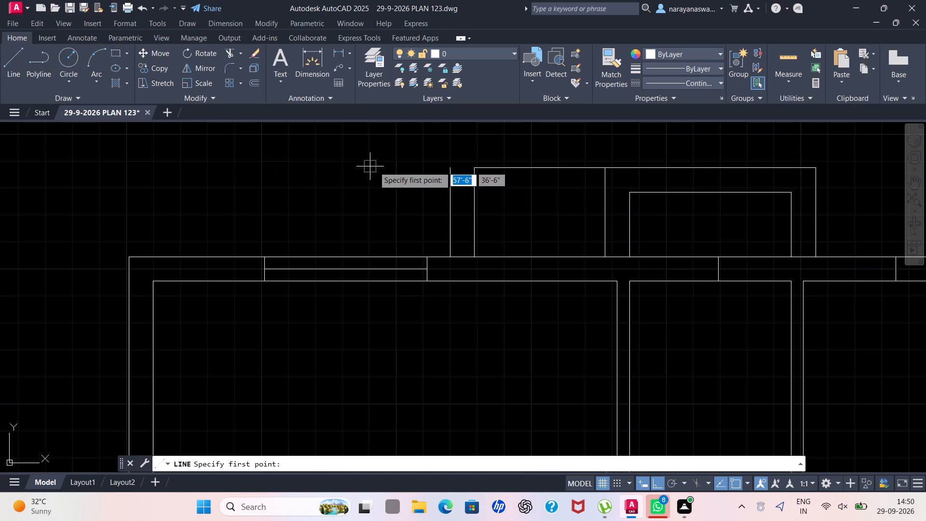
{"action": "left_click_drag", "start_coordinate": [477, 169], "coordinate": [473, 169]}
{"action": "left_click", "coordinate": [449, 169]}
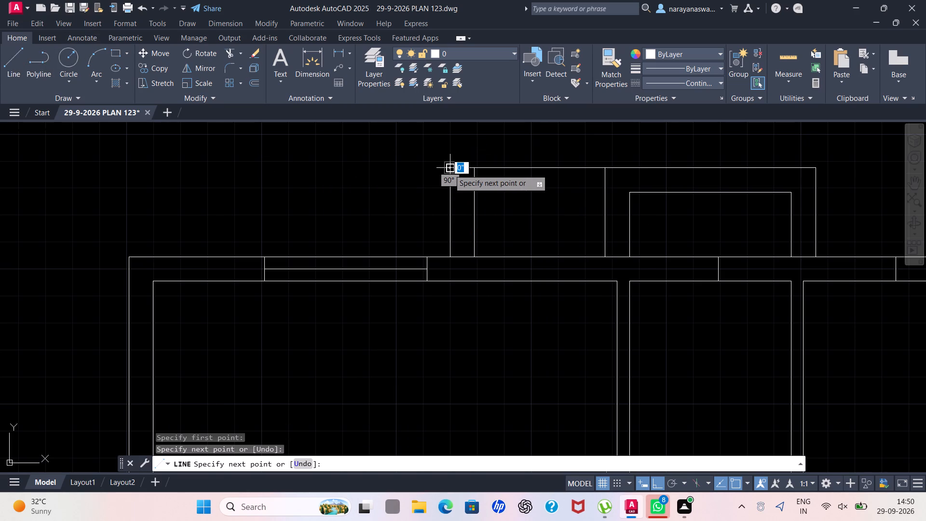
{"action": "key", "text": "Escape"}
{"action": "scroll", "coordinate": [453, 183], "scroll_direction": "down", "scroll_amount": 1}
{"action": "scroll", "coordinate": [453, 205], "scroll_direction": "up", "scroll_amount": 1}
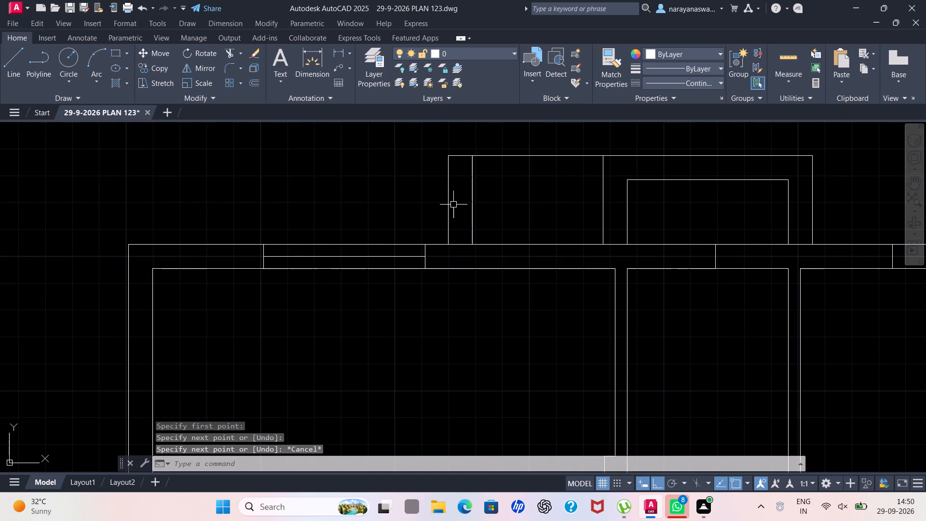
Trim the top wall's outer face line between the two faces of the new projection's left wall.
{"action": "type", "text": "tr"}
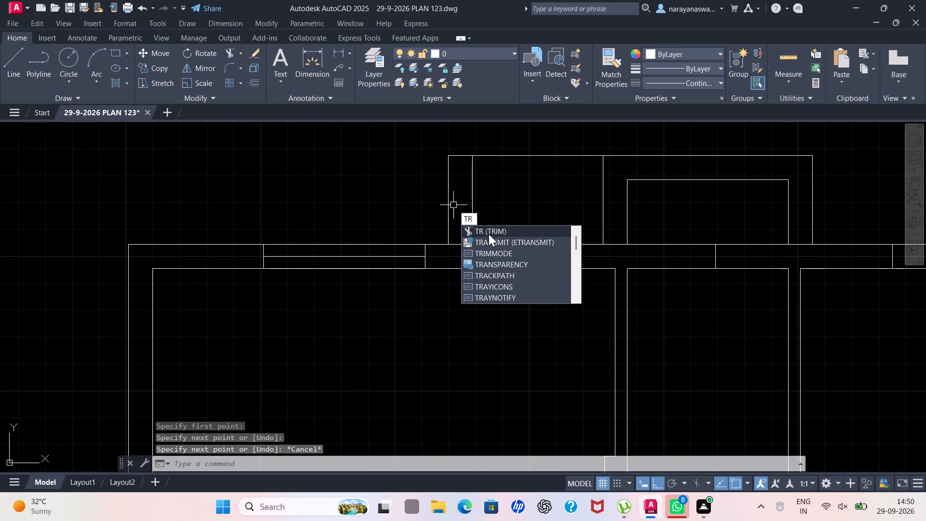
{"action": "left_click", "coordinate": [489, 234]}
{"action": "left_click_drag", "start_coordinate": [464, 249], "coordinate": [463, 243]}
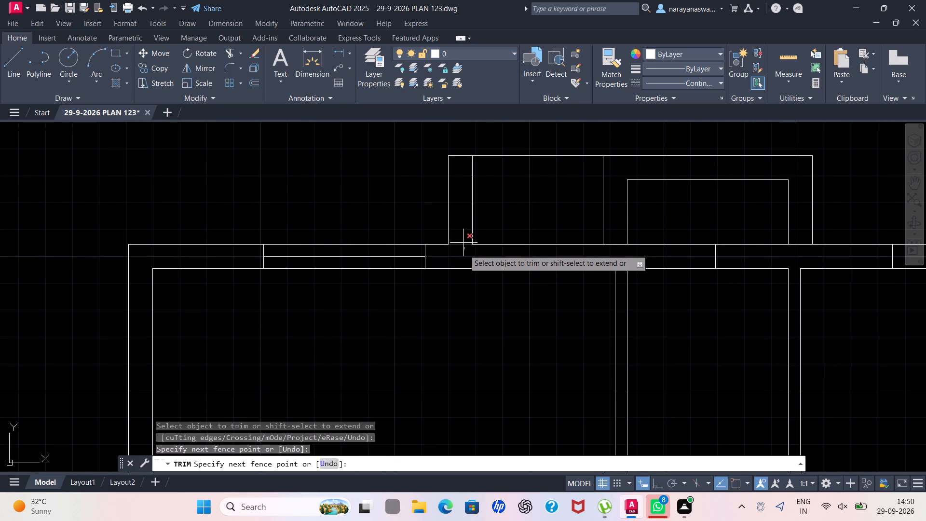
{"action": "left_click_drag", "start_coordinate": [463, 243], "coordinate": [463, 234]}
{"action": "scroll", "coordinate": [462, 246], "scroll_direction": "down", "scroll_amount": 2}
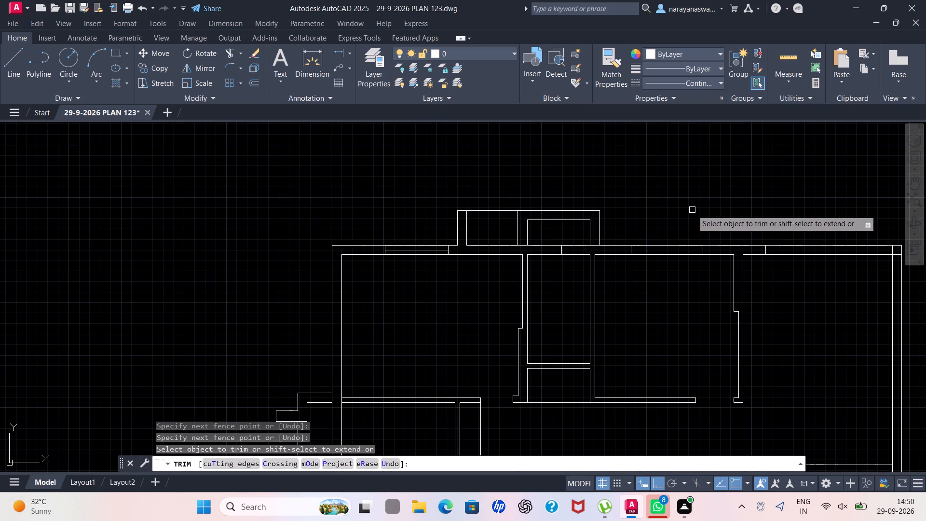
{"action": "key", "text": "Escape"}
Trim the overlapping inner wall lines at the house's upper-right outer corner to clean up the junction.
{"action": "scroll", "coordinate": [693, 209], "scroll_direction": "down", "scroll_amount": 2}
{"action": "scroll", "coordinate": [792, 204], "scroll_direction": "down", "scroll_amount": 1}
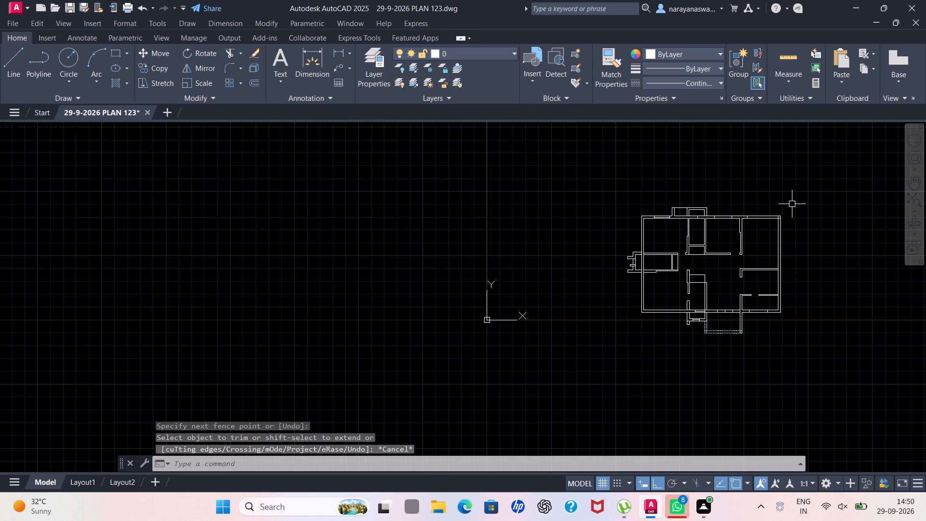
{"action": "scroll", "coordinate": [833, 258], "scroll_direction": "up", "scroll_amount": 1}
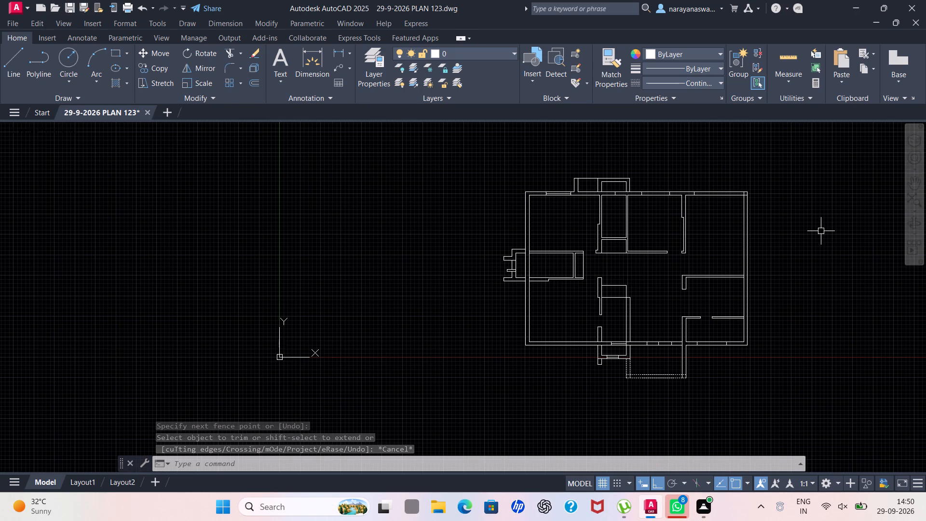
{"action": "scroll", "coordinate": [813, 233], "scroll_direction": "up", "scroll_amount": 2}
{"action": "scroll", "coordinate": [700, 224], "scroll_direction": "down", "scroll_amount": 2}
{"action": "scroll", "coordinate": [600, 159], "scroll_direction": "up", "scroll_amount": 2}
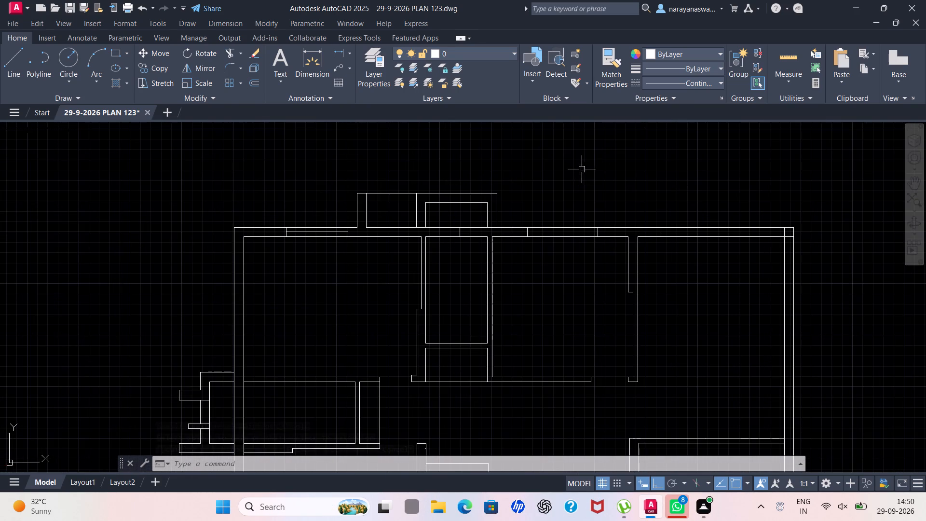
{"action": "scroll", "coordinate": [443, 169], "scroll_direction": "up", "scroll_amount": 1}
{"action": "scroll", "coordinate": [552, 193], "scroll_direction": "down", "scroll_amount": 3}
{"action": "scroll", "coordinate": [774, 211], "scroll_direction": "up", "scroll_amount": 2}
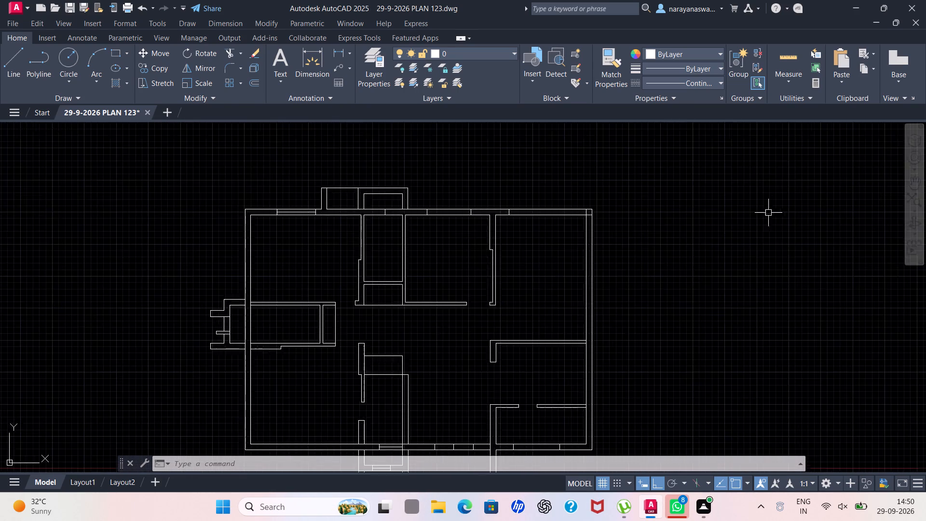
{"action": "type", "text": "tr"}
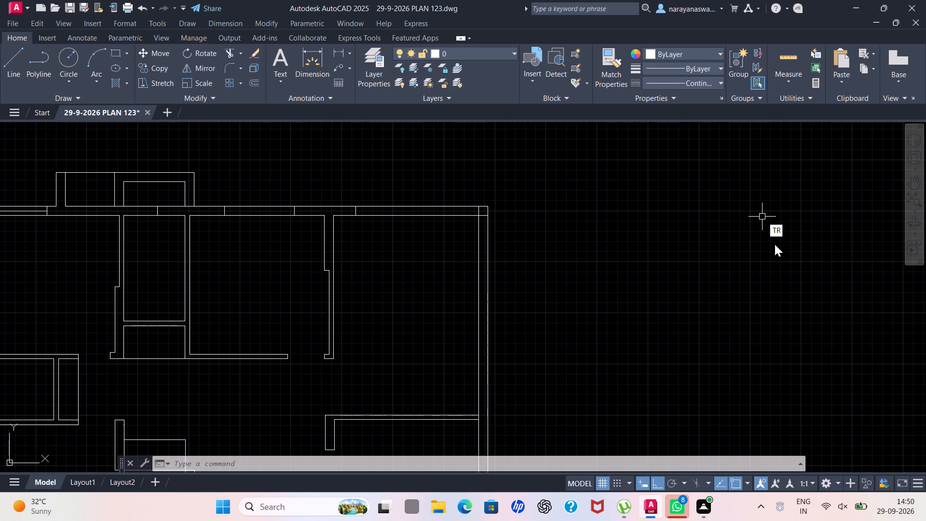
{"action": "left_click", "coordinate": [786, 242]}
{"action": "scroll", "coordinate": [220, 118], "scroll_direction": "up", "scroll_amount": 2}
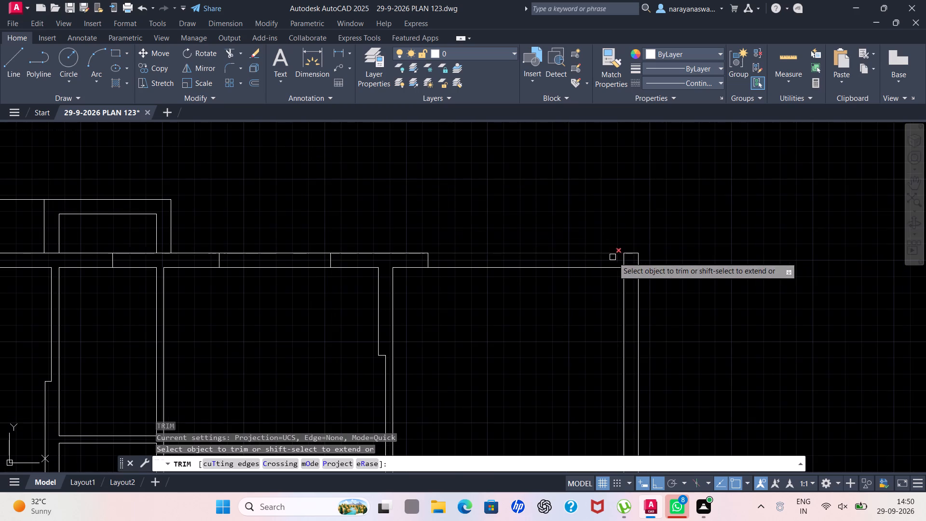
{"action": "scroll", "coordinate": [613, 258], "scroll_direction": "up", "scroll_amount": 2}
{"action": "left_click_drag", "start_coordinate": [622, 260], "coordinate": [651, 294]}
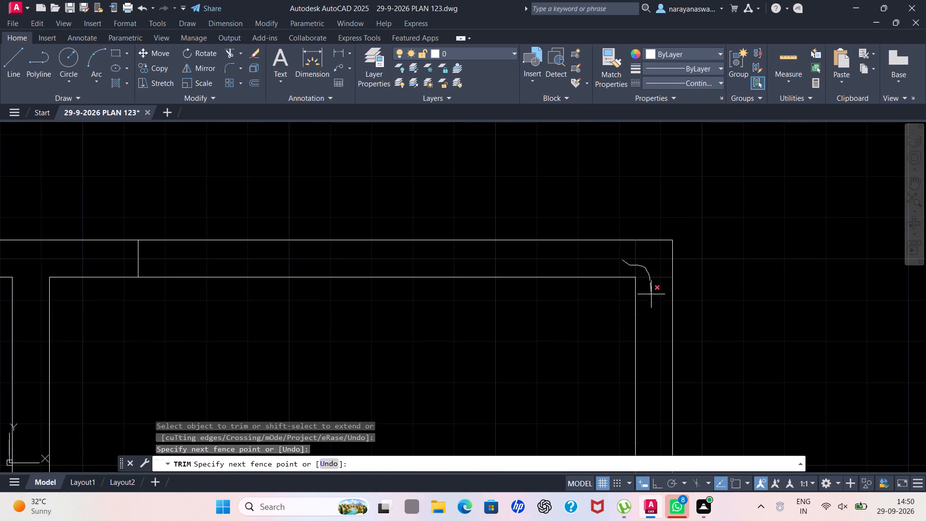
{"action": "scroll", "coordinate": [654, 279], "scroll_direction": "down", "scroll_amount": 3}
{"action": "scroll", "coordinate": [748, 242], "scroll_direction": "down", "scroll_amount": 3}
{"action": "key", "text": "Escape"}
Draw a window in the bottom wall, just left of the lower projection, using two jamb lines and a centre line.
{"action": "scroll", "coordinate": [748, 241], "scroll_direction": "down", "scroll_amount": 2}
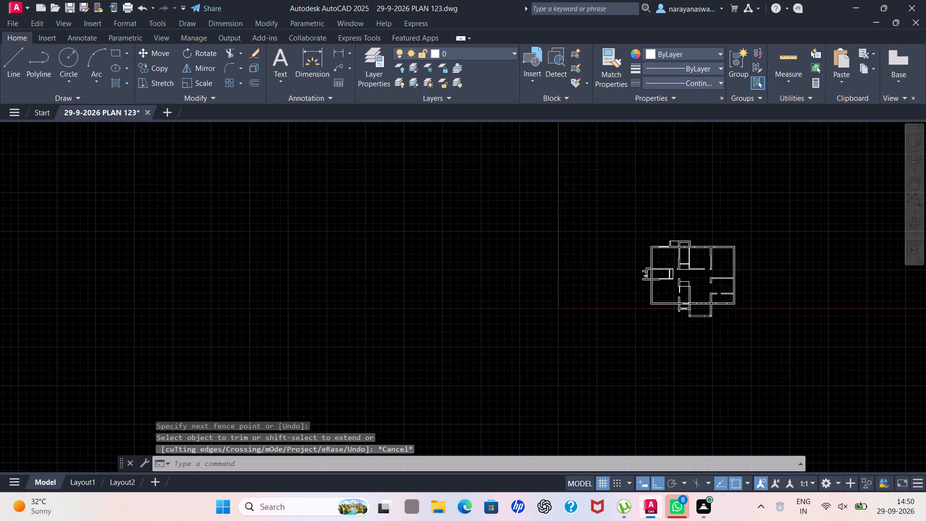
{"action": "scroll", "coordinate": [798, 279], "scroll_direction": "up", "scroll_amount": 2}
{"action": "scroll", "coordinate": [689, 252], "scroll_direction": "up", "scroll_amount": 2}
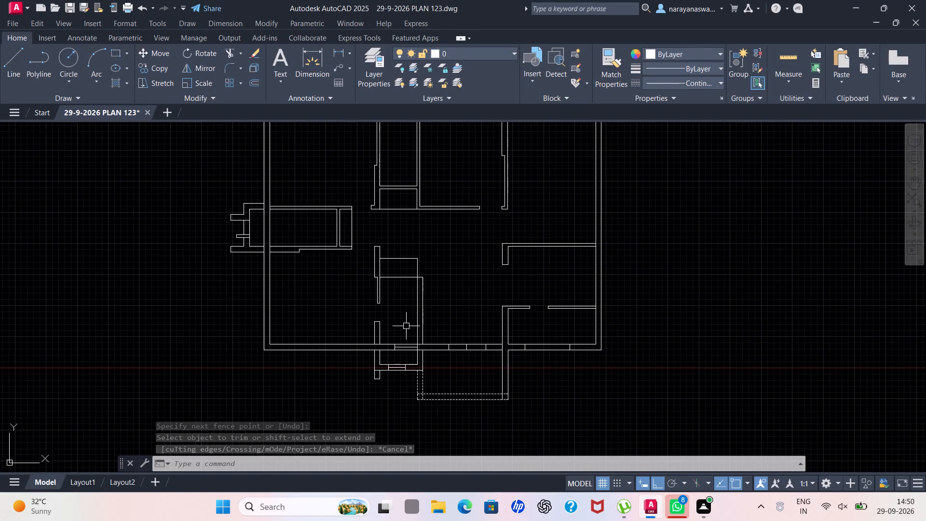
{"action": "left_click", "coordinate": [6, 63]}
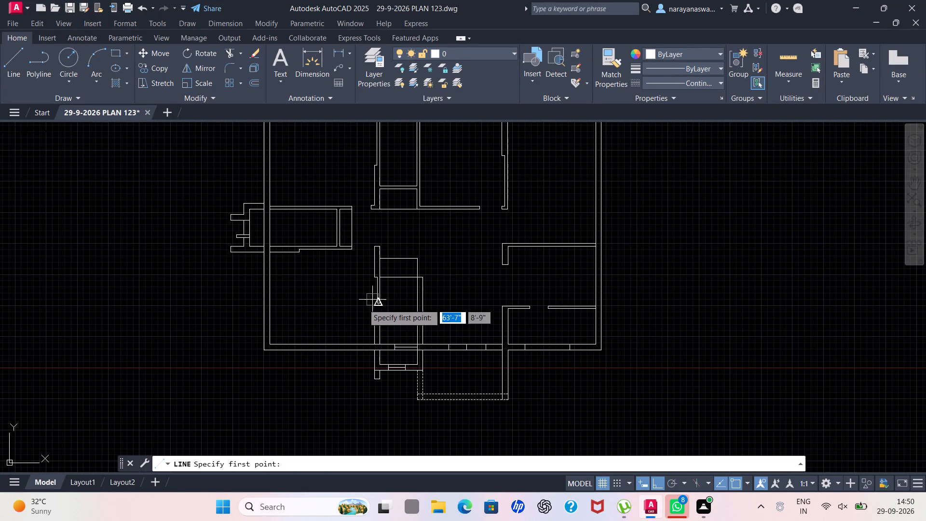
{"action": "scroll", "coordinate": [347, 349], "scroll_direction": "up", "scroll_amount": 3}
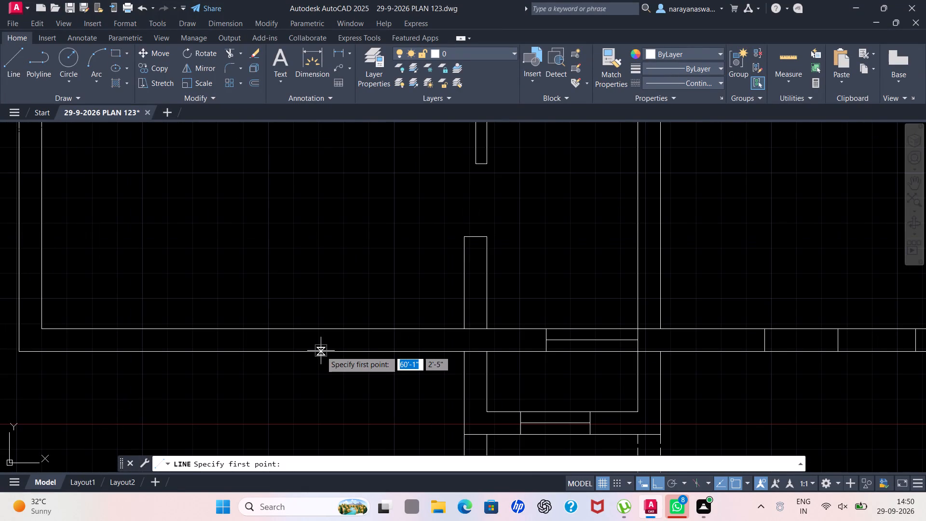
{"action": "left_click", "coordinate": [351, 328]}
{"action": "left_click", "coordinate": [352, 351]}
{"action": "left_click", "coordinate": [353, 342]}
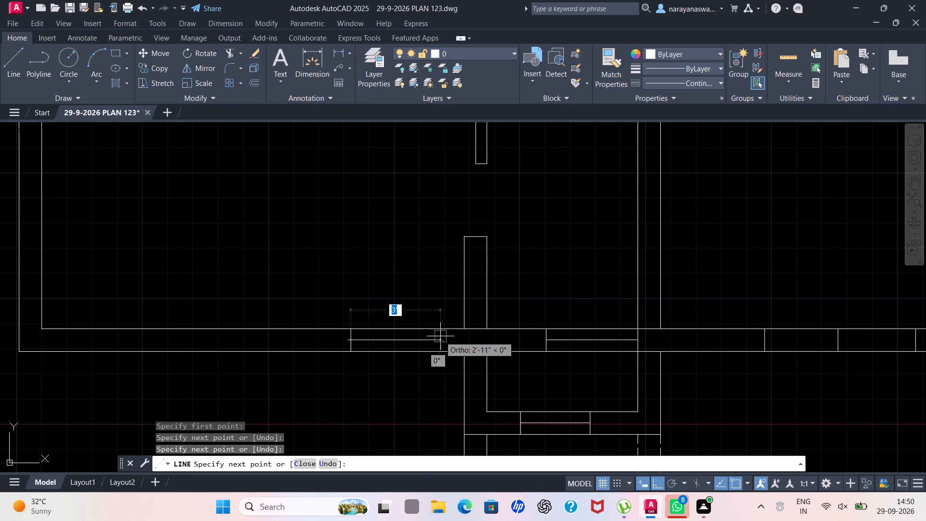
{"action": "left_click", "coordinate": [421, 338]}
{"action": "left_click_drag", "start_coordinate": [423, 330], "coordinate": [422, 343]}
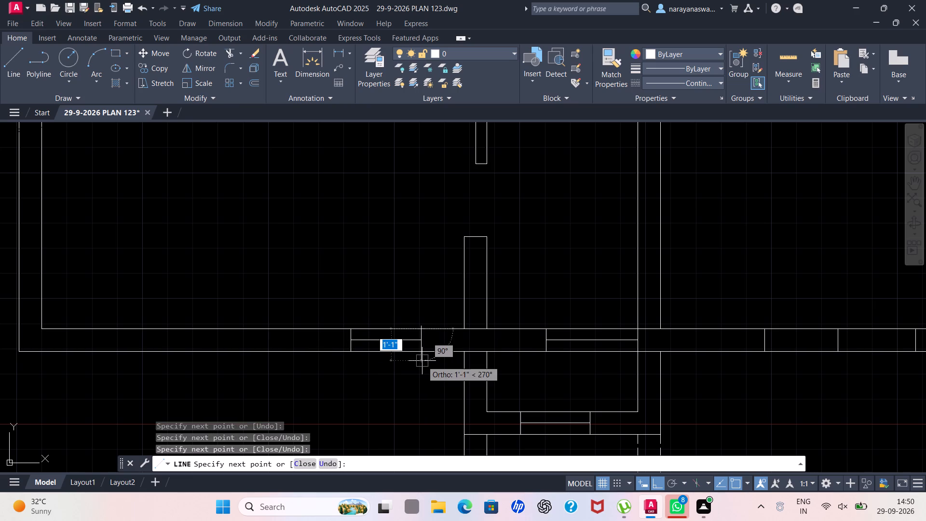
{"action": "left_click", "coordinate": [423, 359]}
{"action": "key", "text": "Escape"}
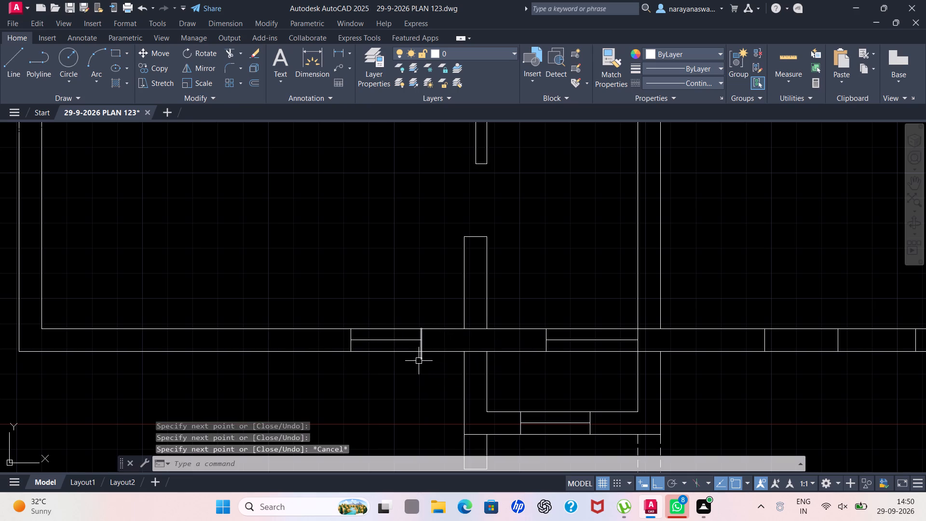
Trim the new window's right jamb line where it extends below the bottom wall's outer face.
{"action": "scroll", "coordinate": [419, 361], "scroll_direction": "up", "scroll_amount": 2}
{"action": "key", "text": "t"}
{"action": "key", "text": "r"}
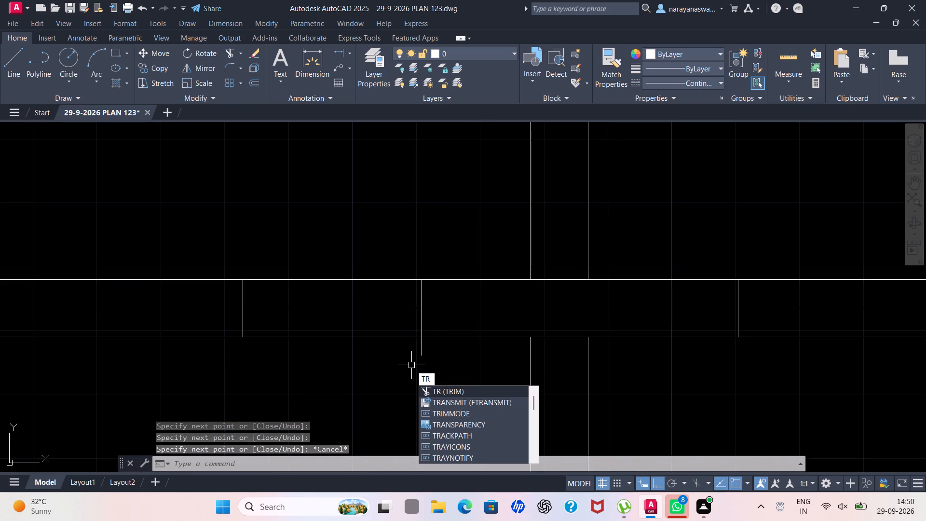
{"action": "left_click", "coordinate": [437, 388]}
{"action": "left_click_drag", "start_coordinate": [434, 353], "coordinate": [431, 353]}
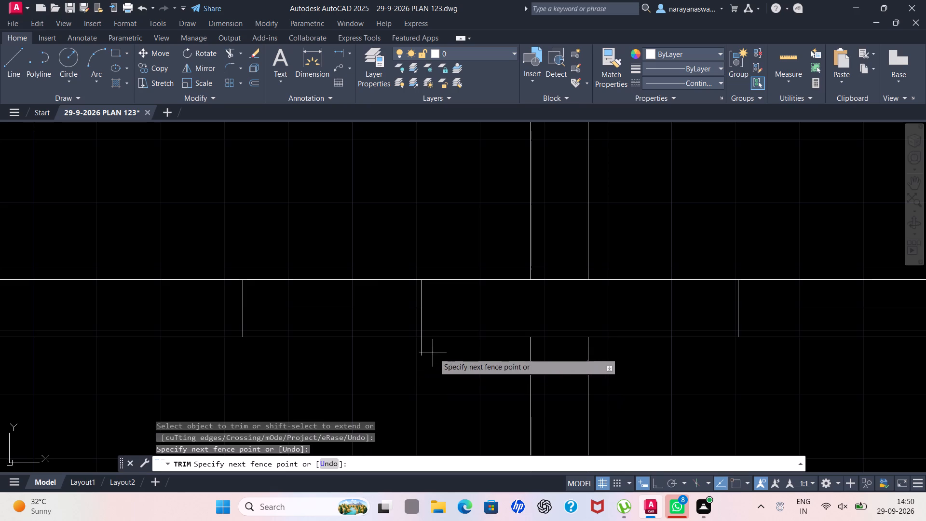
{"action": "left_click_drag", "start_coordinate": [431, 353], "coordinate": [398, 352]}
{"action": "key", "text": "Escape"}
With the HIDDEN2 linetype, draw a three-sided outline about 5'-8" long and 1'-9" deep outside the top wall's leftmost window.
{"action": "scroll", "coordinate": [396, 360], "scroll_direction": "down", "scroll_amount": 4}
{"action": "scroll", "coordinate": [481, 279], "scroll_direction": "down", "scroll_amount": 2}
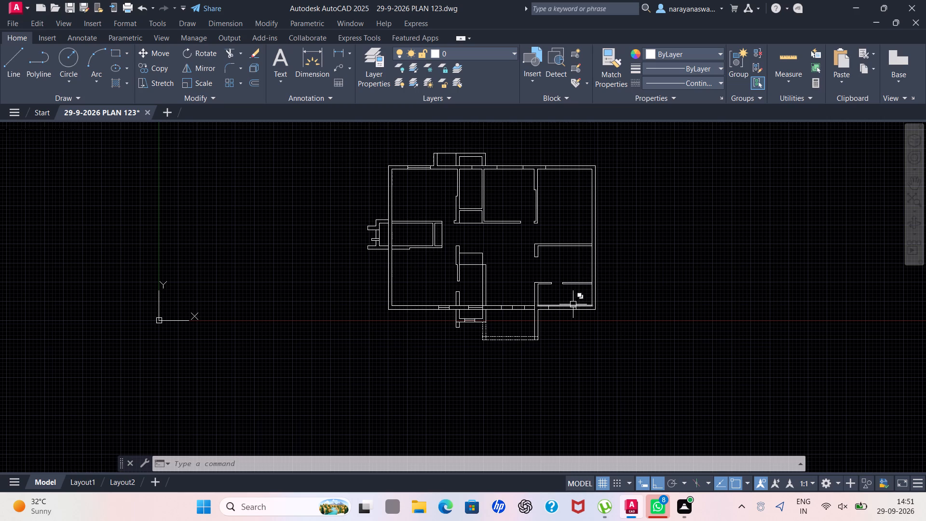
{"action": "scroll", "coordinate": [387, 329], "scroll_direction": "down", "scroll_amount": 1}
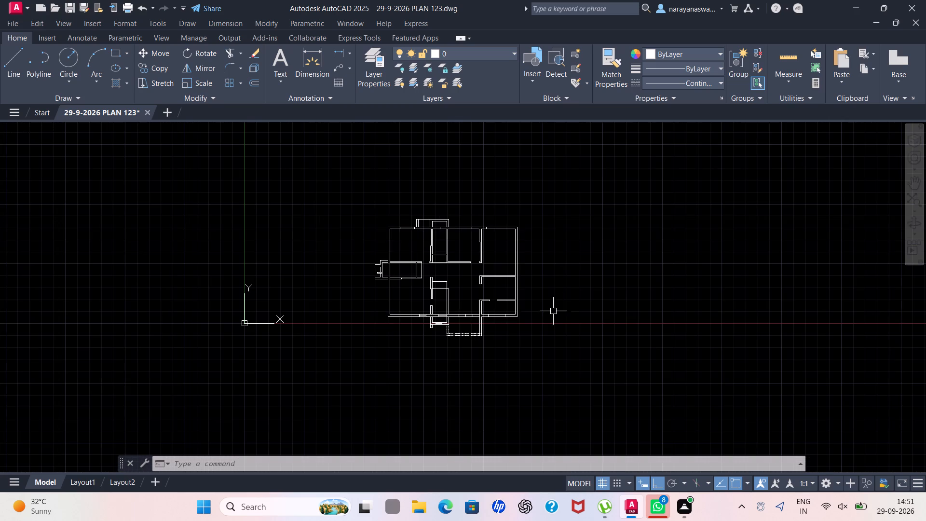
{"action": "scroll", "coordinate": [627, 290], "scroll_direction": "up", "scroll_amount": 1}
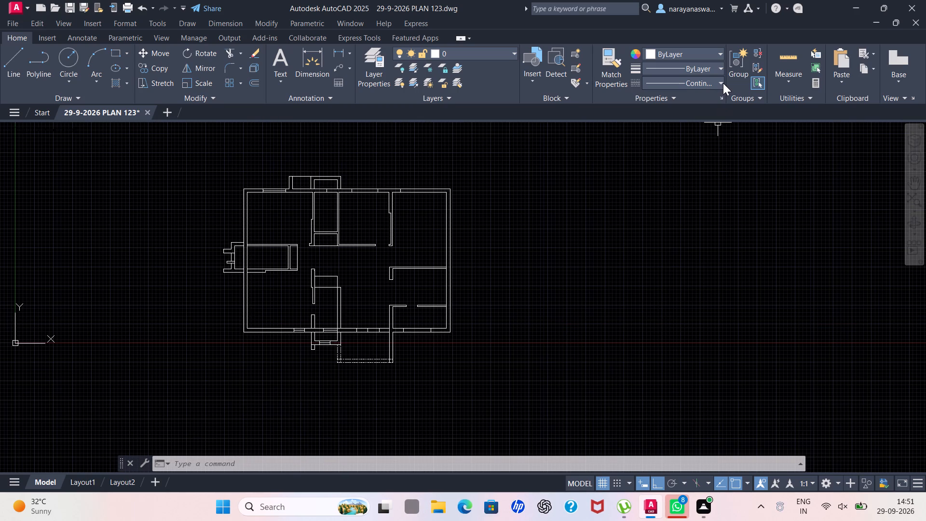
{"action": "left_click", "coordinate": [723, 83]}
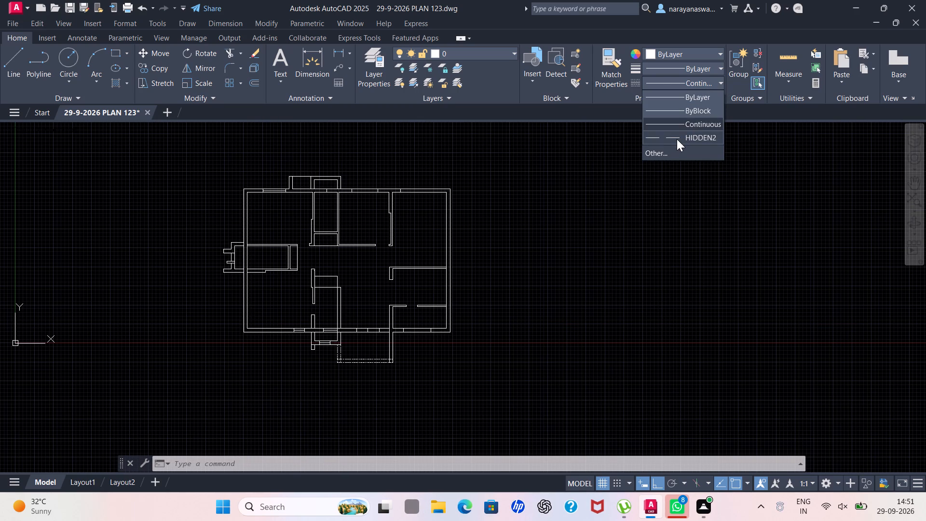
{"action": "left_click", "coordinate": [677, 139]}
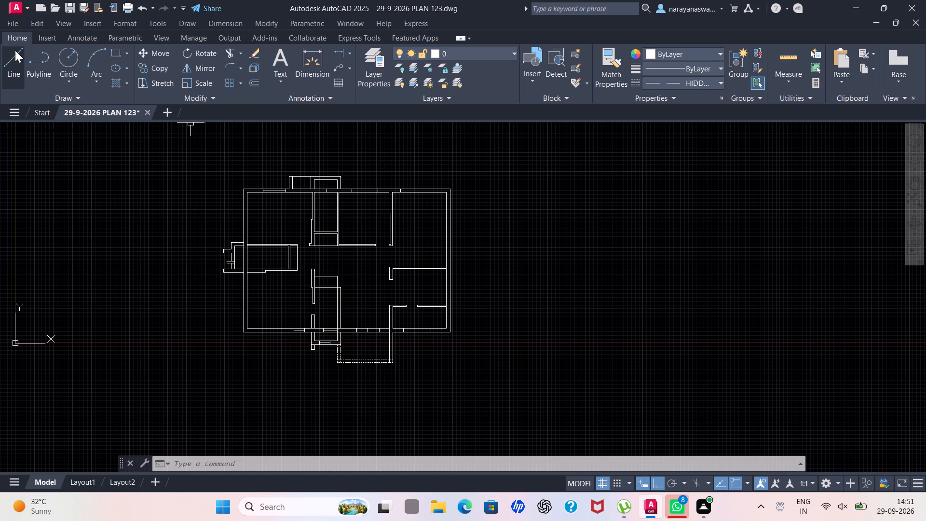
{"action": "left_click", "coordinate": [14, 50]}
{"action": "scroll", "coordinate": [229, 167], "scroll_direction": "up", "scroll_amount": 1}
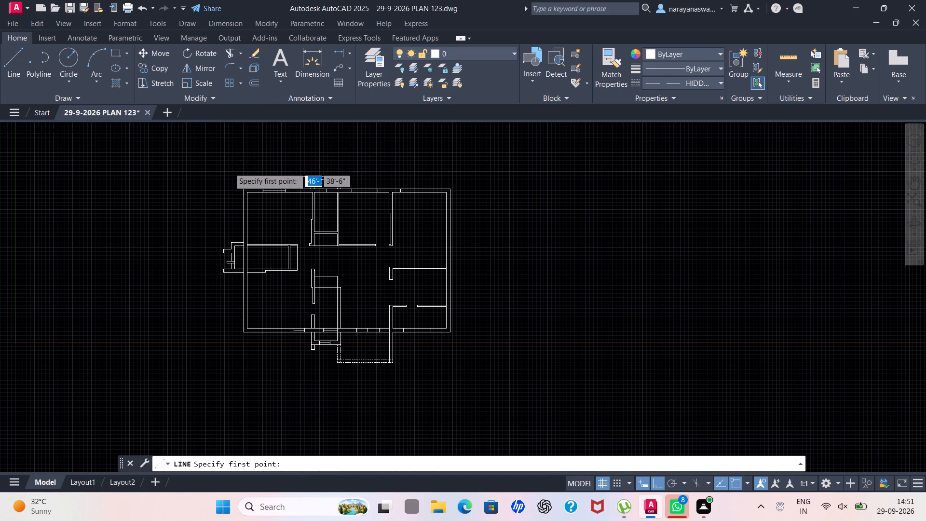
{"action": "scroll", "coordinate": [229, 167], "scroll_direction": "up", "scroll_amount": 1}
{"action": "scroll", "coordinate": [363, 206], "scroll_direction": "up", "scroll_amount": 3}
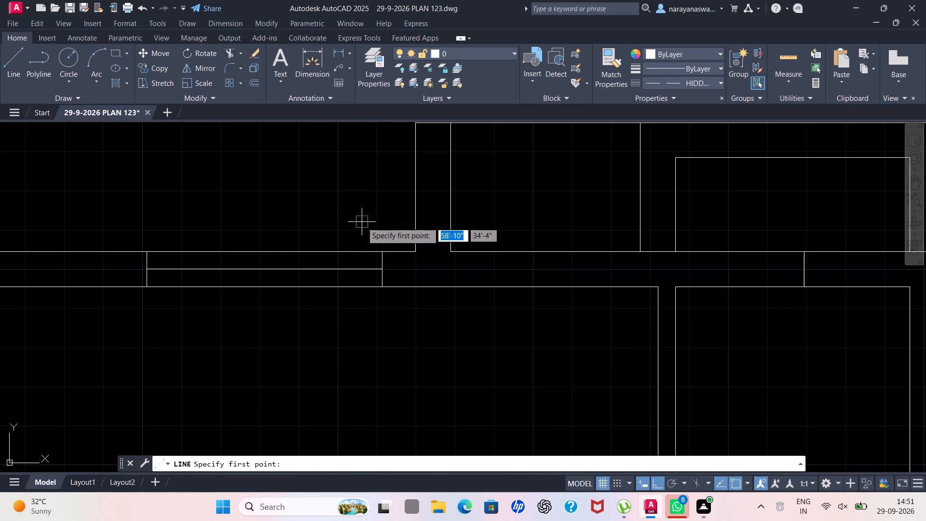
{"action": "left_click", "coordinate": [393, 248]}
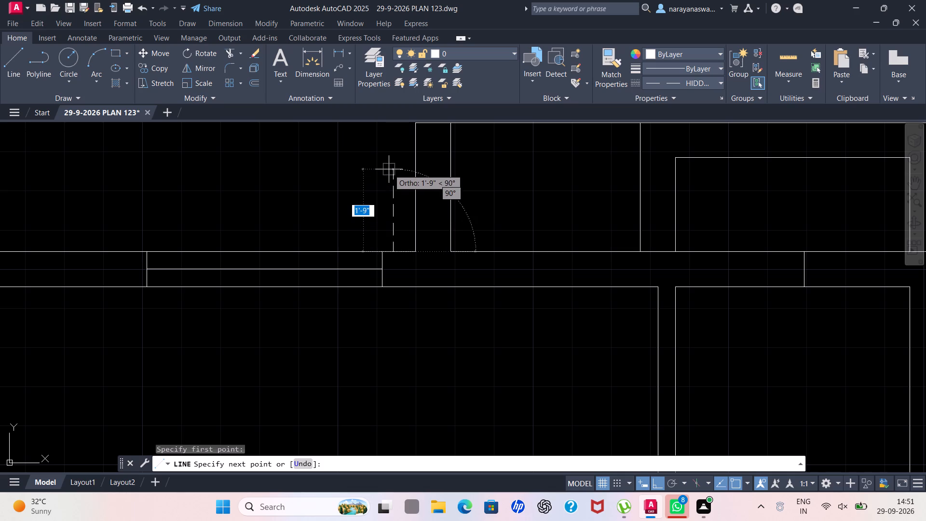
{"action": "left_click", "coordinate": [389, 169]}
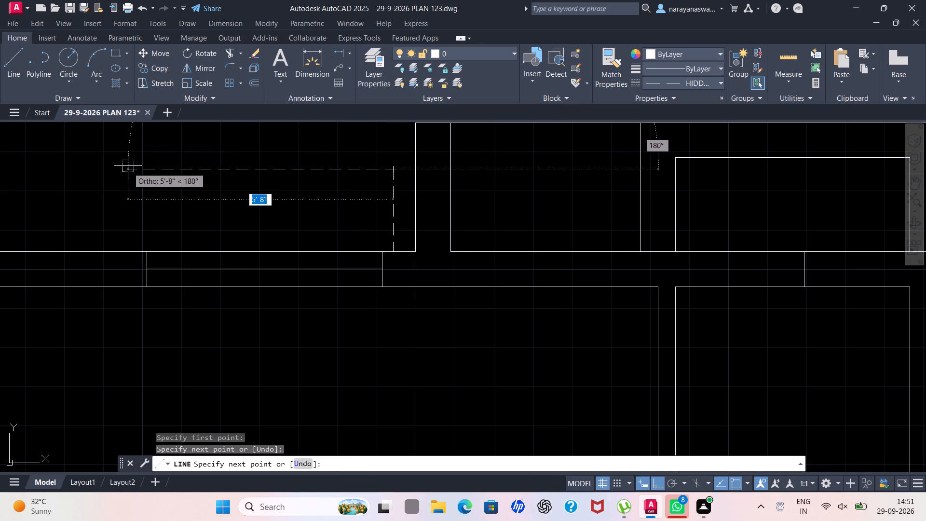
{"action": "left_click", "coordinate": [128, 169]}
{"action": "left_click", "coordinate": [128, 249]}
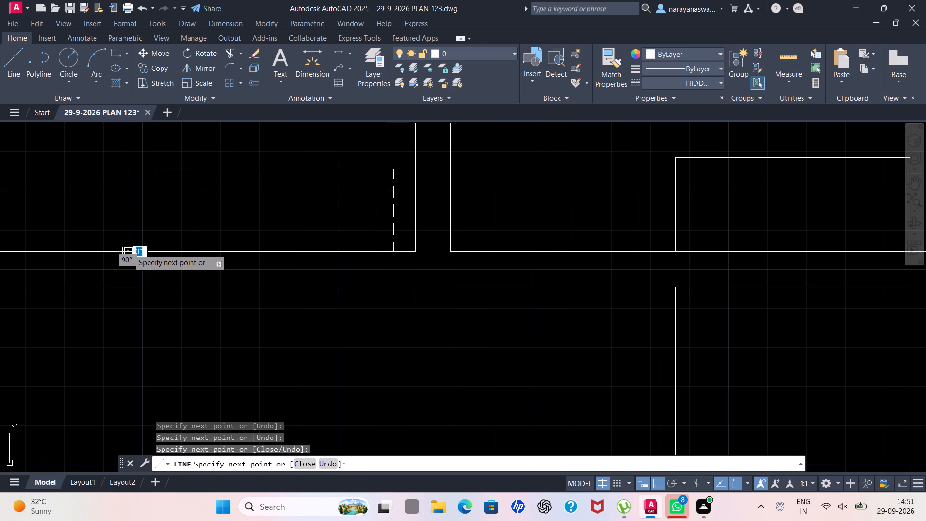
{"action": "key", "text": "Escape"}
Draw a three-sided dashed outline about 6'-5" long and 2' deep outside the window opening immediately right of the top projection.
{"action": "scroll", "coordinate": [165, 201], "scroll_direction": "down", "scroll_amount": 4}
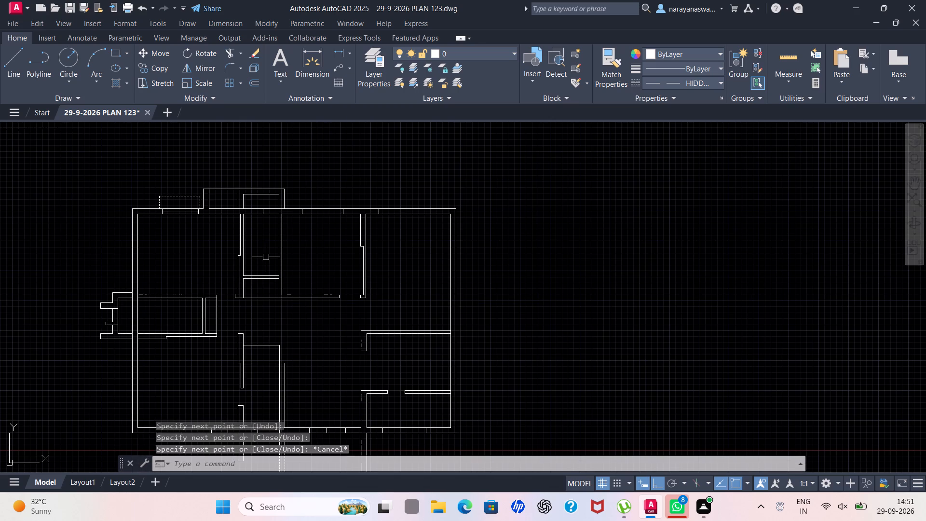
{"action": "scroll", "coordinate": [324, 260], "scroll_direction": "down", "scroll_amount": 1}
{"action": "scroll", "coordinate": [309, 216], "scroll_direction": "up", "scroll_amount": 2}
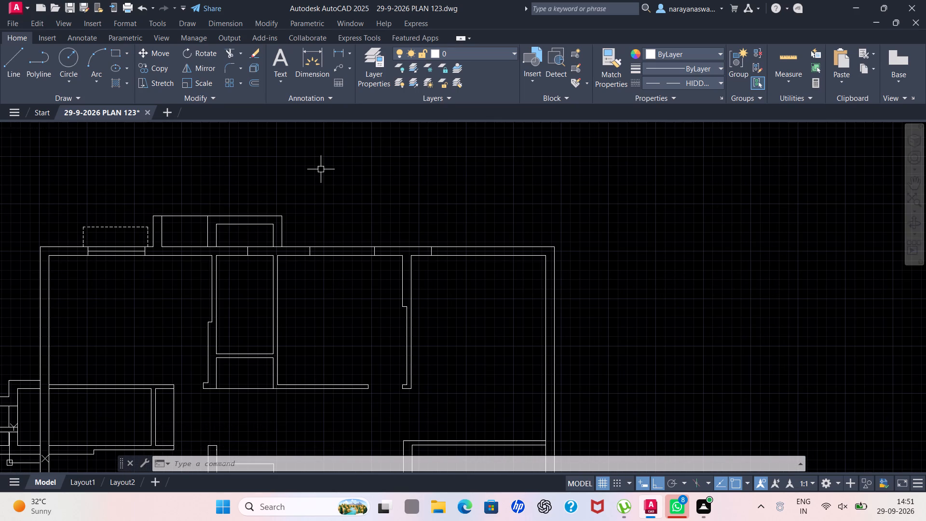
{"action": "key", "text": "space"}
{"action": "scroll", "coordinate": [351, 230], "scroll_direction": "up", "scroll_amount": 1}
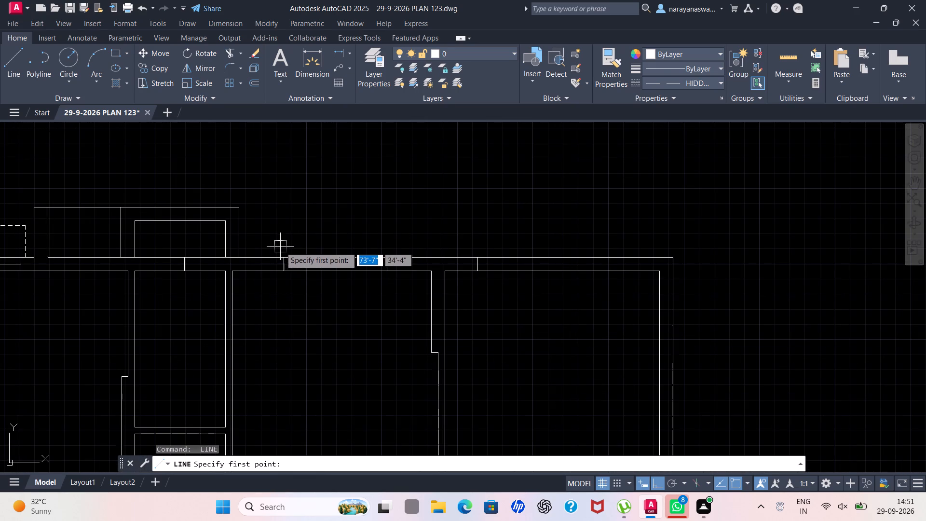
{"action": "scroll", "coordinate": [271, 256], "scroll_direction": "up", "scroll_amount": 2}
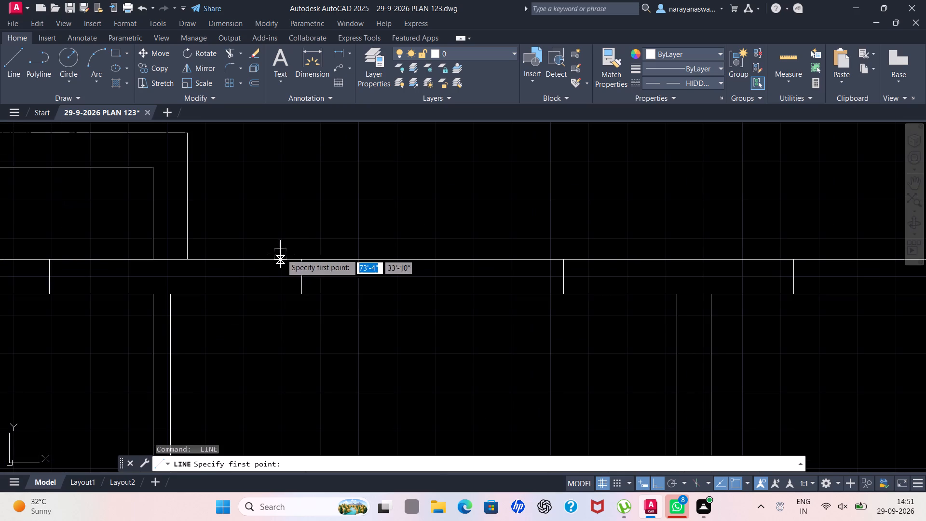
{"action": "left_click", "coordinate": [288, 256]}
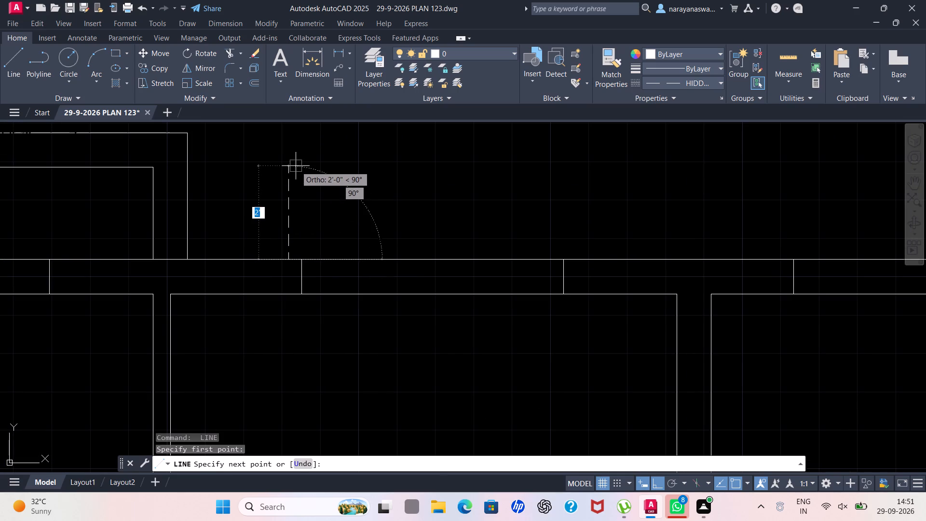
{"action": "left_click", "coordinate": [296, 166]}
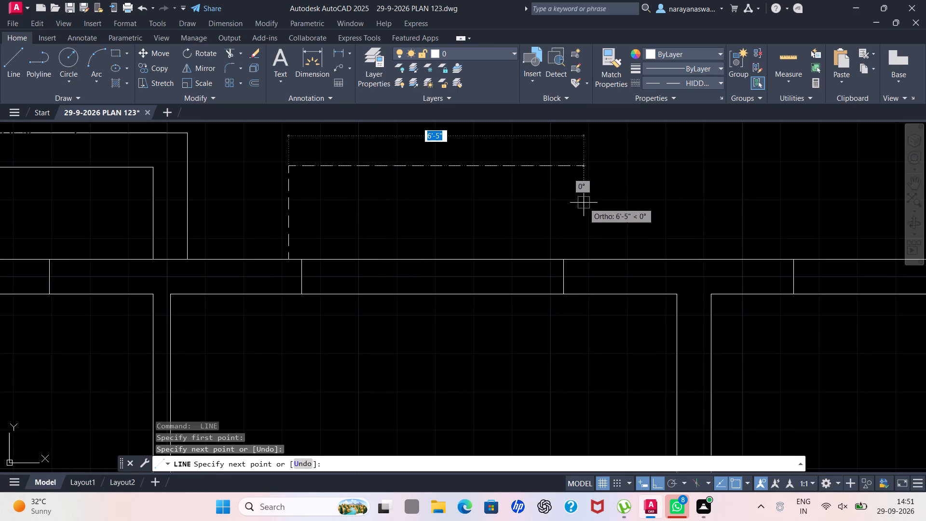
{"action": "left_click", "coordinate": [578, 206]}
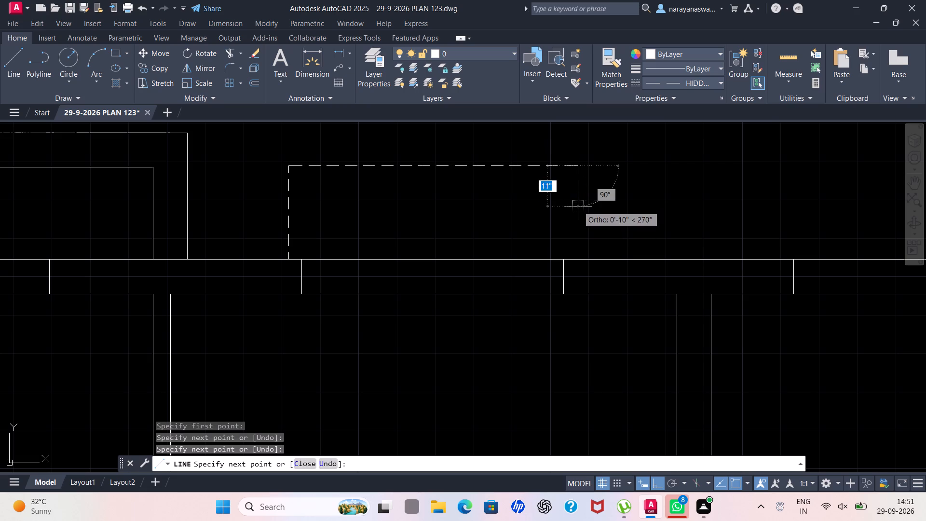
{"action": "left_click", "coordinate": [575, 257]}
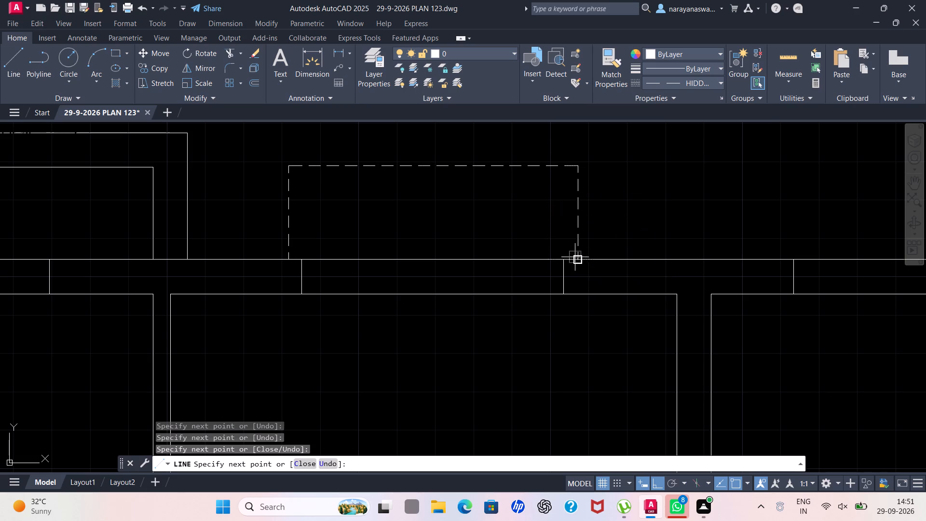
{"action": "key", "text": "Escape"}
Draw a jamb line across the top wall of the upper-right room, about 5'-4" right of that room's existing jamb line.
{"action": "scroll", "coordinate": [575, 256], "scroll_direction": "down", "scroll_amount": 2}
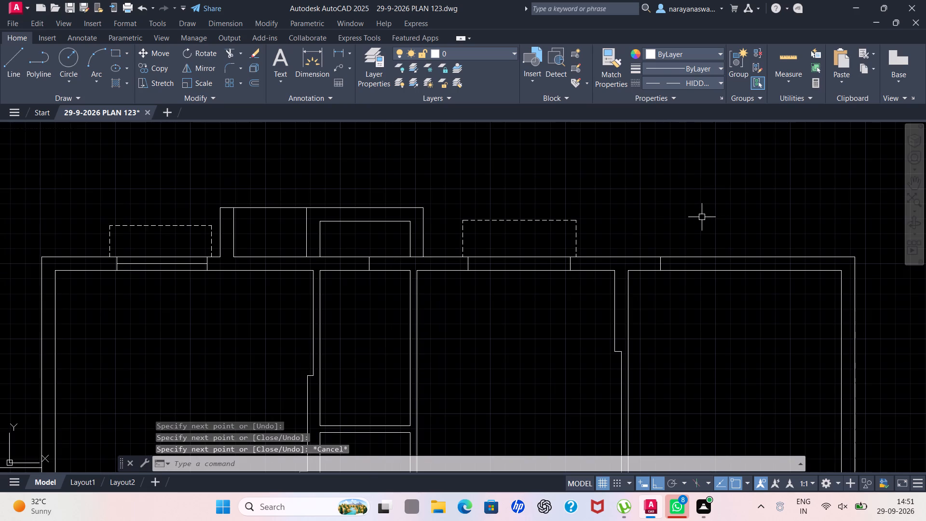
{"action": "left_click", "coordinate": [20, 65]}
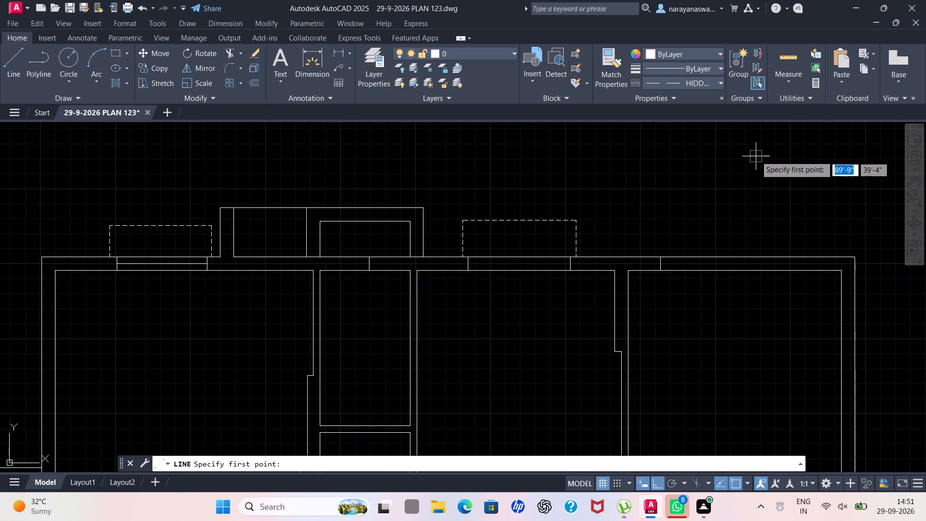
{"action": "left_click_drag", "start_coordinate": [756, 255], "coordinate": [755, 260]}
{"action": "left_click", "coordinate": [754, 266]}
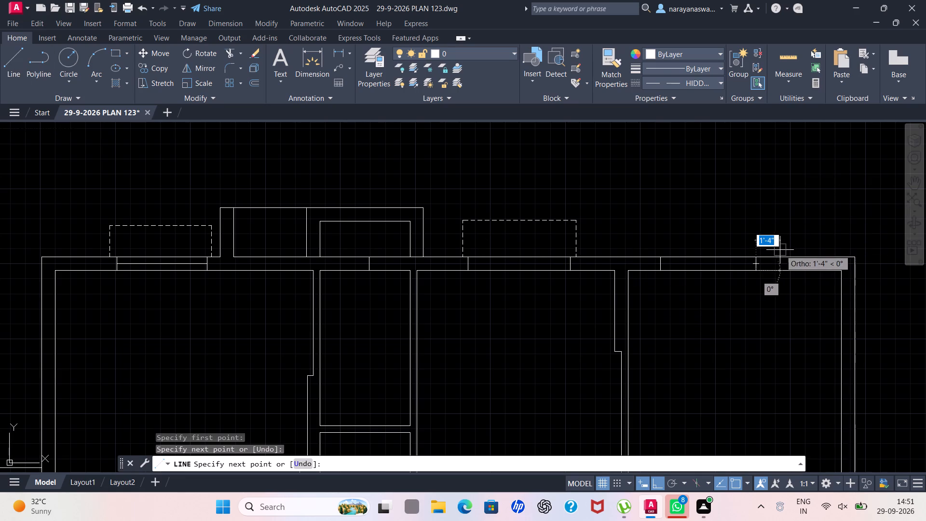
{"action": "key", "text": "space"}
Draw a three-sided dashed outline about 5'-4" long and 2' deep outside the upper-right room's top wall opening.
{"action": "scroll", "coordinate": [679, 239], "scroll_direction": "up", "scroll_amount": 2}
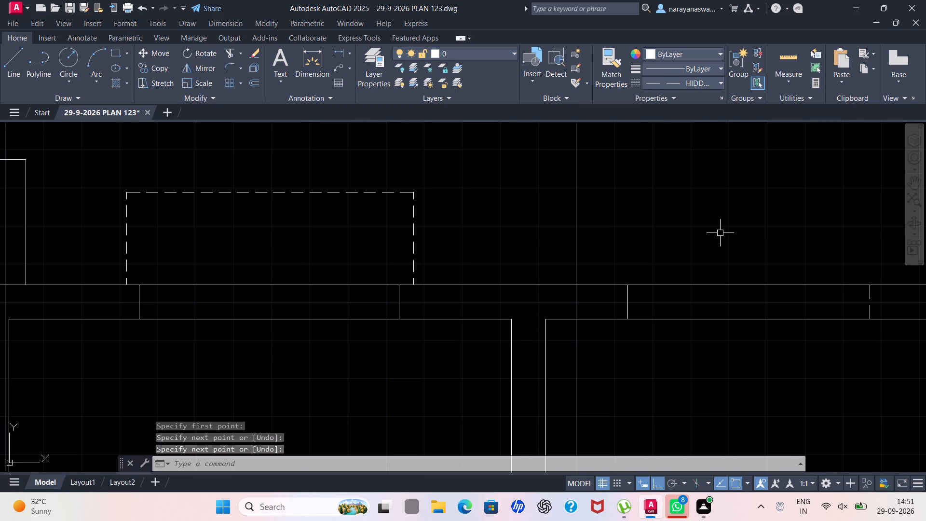
{"action": "key", "text": "space"}
{"action": "scroll", "coordinate": [623, 284], "scroll_direction": "down", "scroll_amount": 2}
{"action": "scroll", "coordinate": [709, 278], "scroll_direction": "up", "scroll_amount": 1}
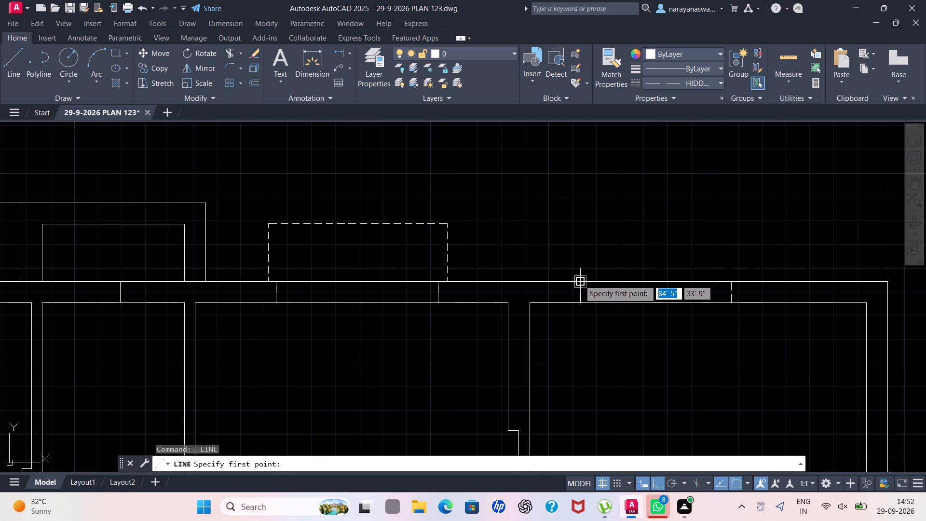
{"action": "left_click_drag", "start_coordinate": [579, 280], "coordinate": [585, 244]}
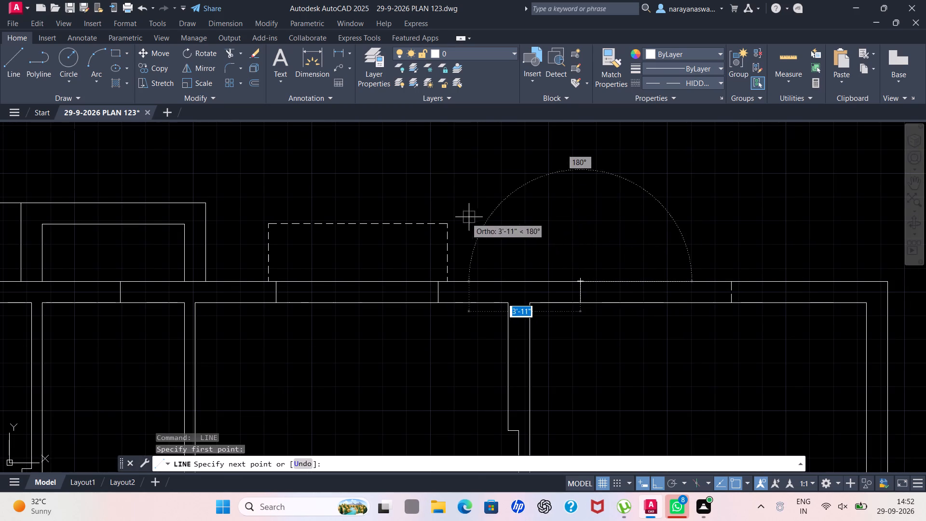
{"action": "left_click", "coordinate": [582, 223]}
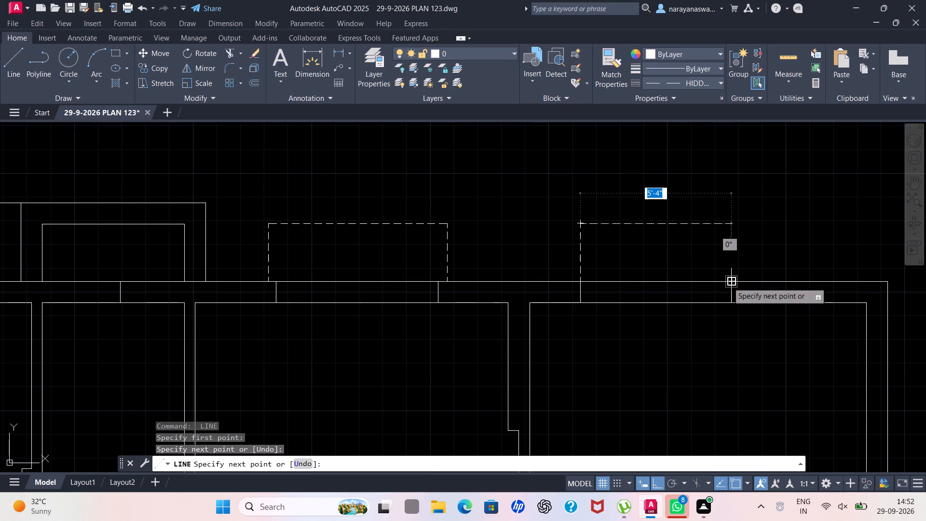
{"action": "left_click", "coordinate": [733, 223]}
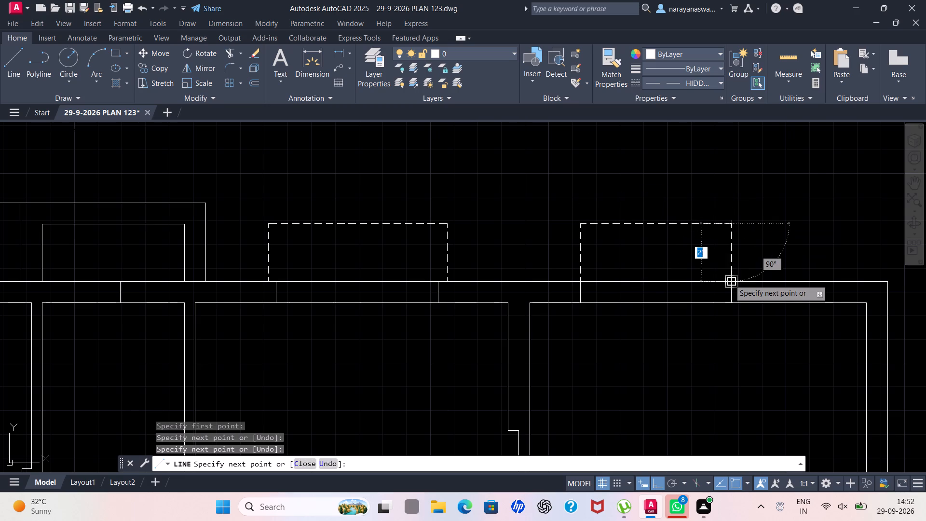
{"action": "left_click", "coordinate": [730, 277]}
{"action": "key", "text": "space"}
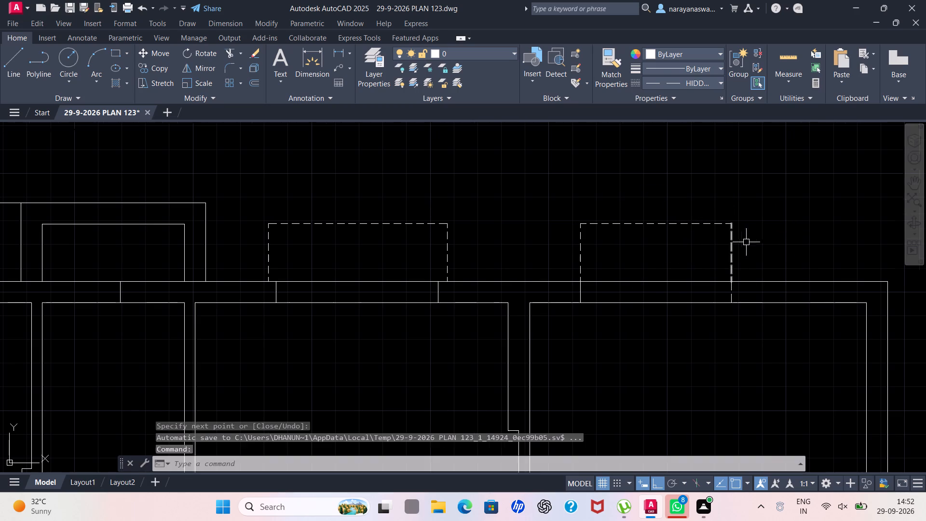
Draw a three-sided dashed outline about 1'-6" deep outside the bottom wall's leftmost window, extending slightly past both jambs.
{"action": "scroll", "coordinate": [746, 242], "scroll_direction": "down", "scroll_amount": 3}
{"action": "scroll", "coordinate": [785, 280], "scroll_direction": "down", "scroll_amount": 2}
{"action": "scroll", "coordinate": [812, 388], "scroll_direction": "up", "scroll_amount": 2}
{"action": "scroll", "coordinate": [793, 375], "scroll_direction": "down", "scroll_amount": 3}
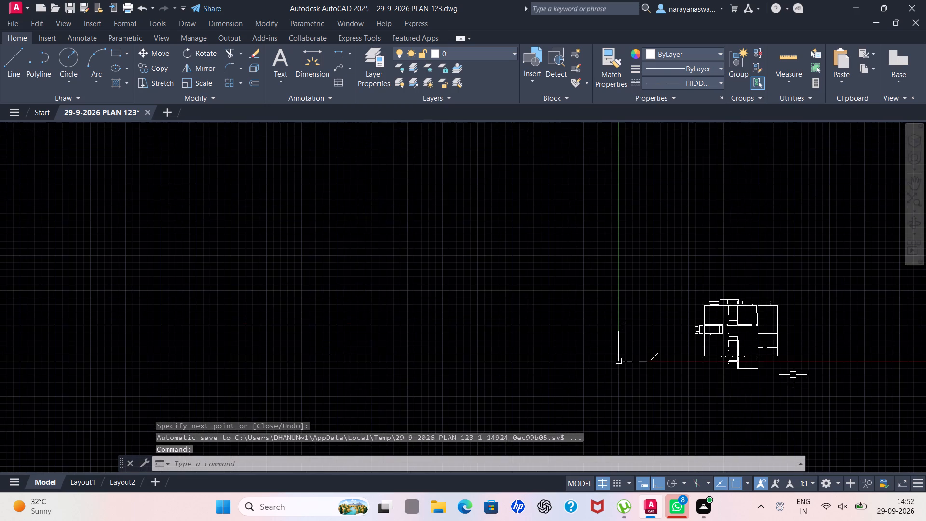
{"action": "scroll", "coordinate": [789, 390], "scroll_direction": "up", "scroll_amount": 2}
{"action": "key", "text": "space"}
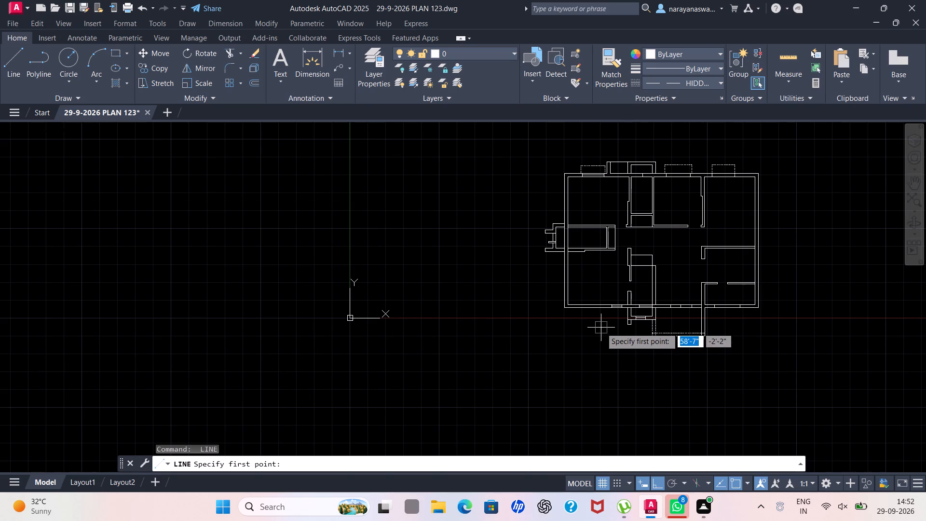
{"action": "scroll", "coordinate": [639, 309], "scroll_direction": "up", "scroll_amount": 3}
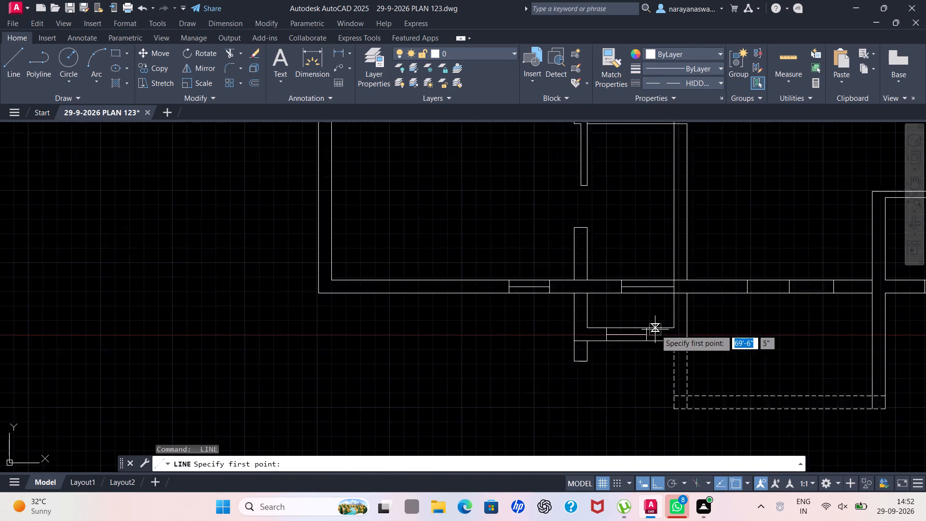
{"action": "scroll", "coordinate": [655, 329], "scroll_direction": "up", "scroll_amount": 1}
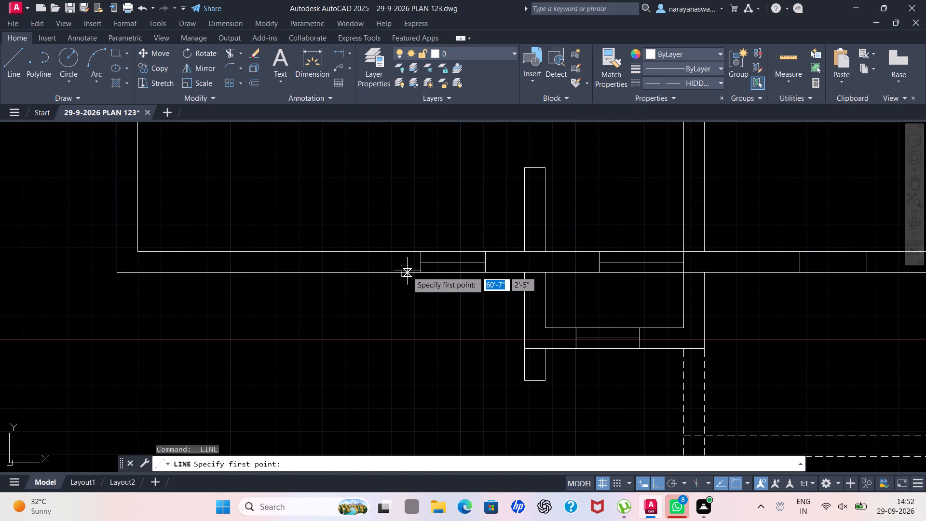
{"action": "left_click_drag", "start_coordinate": [407, 273], "coordinate": [407, 278]}
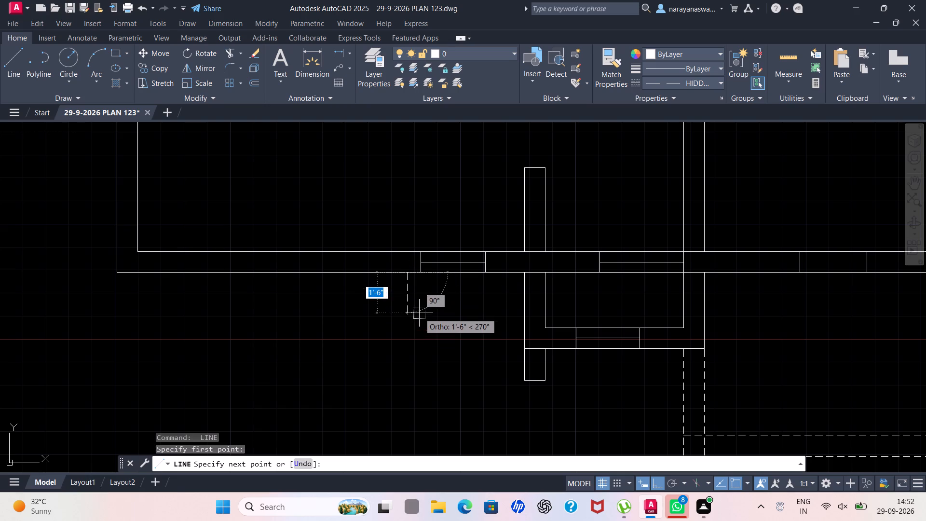
{"action": "left_click", "coordinate": [419, 313]}
{"action": "left_click", "coordinate": [505, 310]}
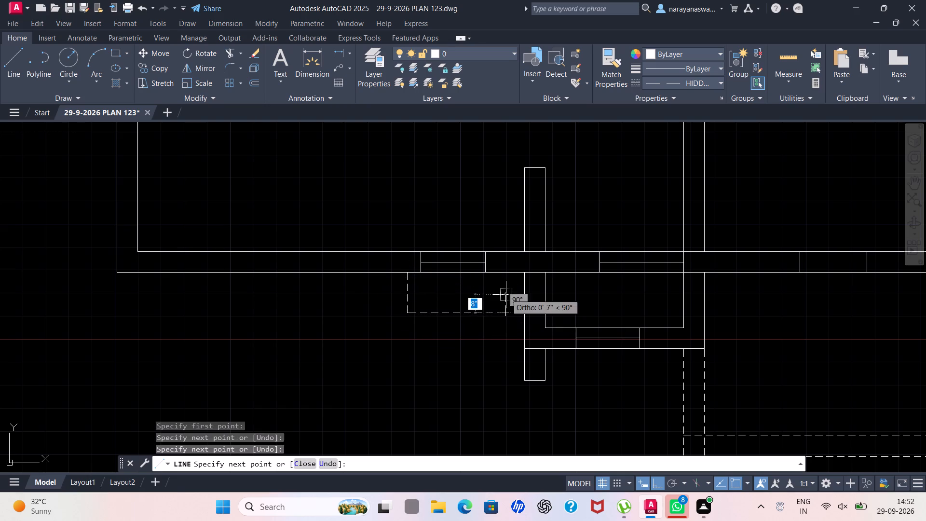
{"action": "left_click", "coordinate": [507, 274]}
{"action": "key", "text": "space"}
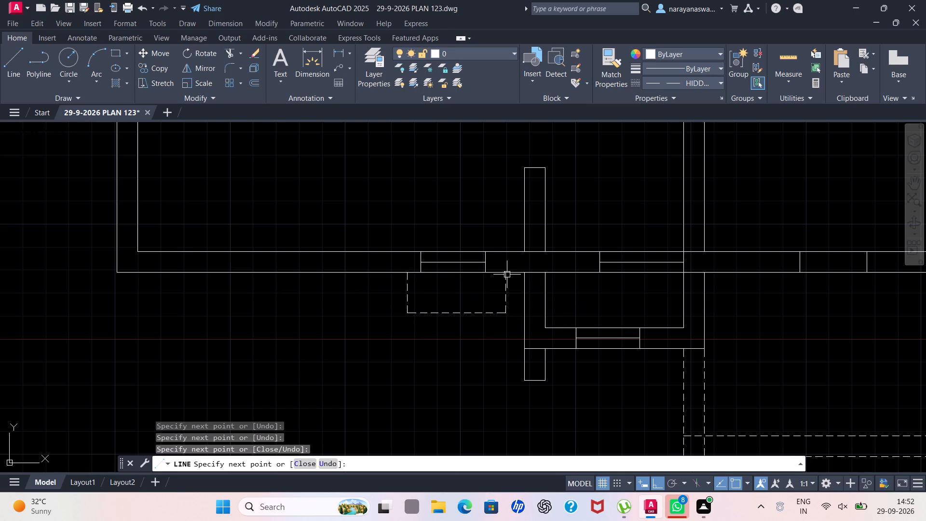
With the ByBlock linetype, draw a window about 4'-6" long in the upper-right room's right outer wall, with two jambs and a centre line.
{"action": "scroll", "coordinate": [507, 274], "scroll_direction": "down", "scroll_amount": 3}
{"action": "scroll", "coordinate": [594, 253], "scroll_direction": "down", "scroll_amount": 1}
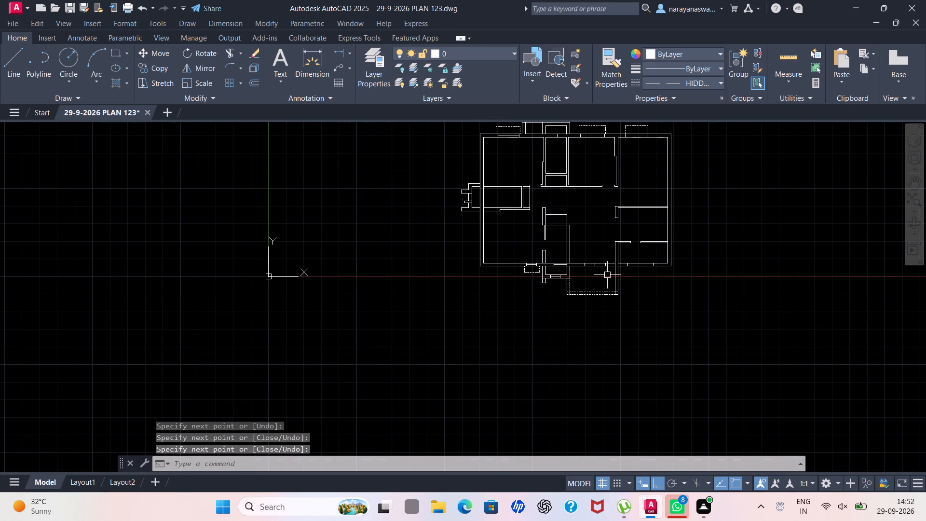
{"action": "scroll", "coordinate": [607, 275], "scroll_direction": "down", "scroll_amount": 1}
{"action": "scroll", "coordinate": [680, 228], "scroll_direction": "up", "scroll_amount": 1}
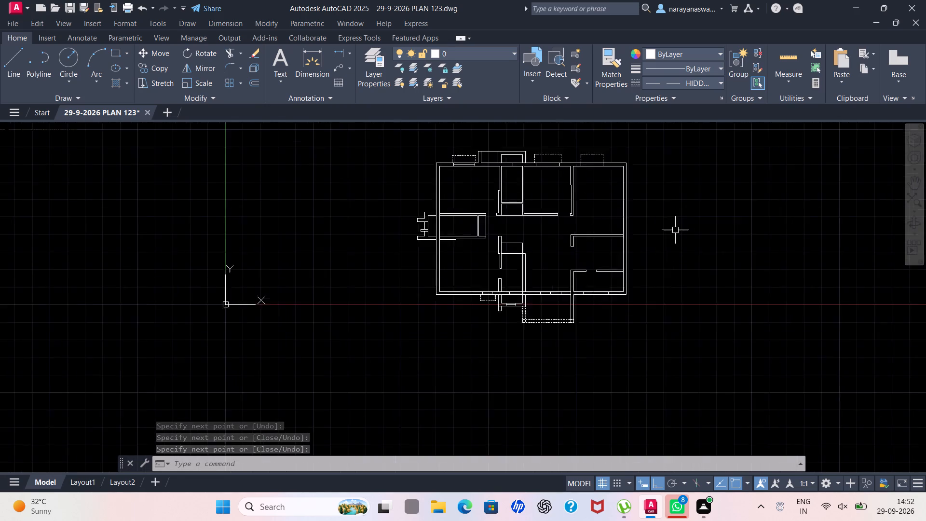
{"action": "scroll", "coordinate": [672, 230], "scroll_direction": "up", "scroll_amount": 1}
{"action": "scroll", "coordinate": [621, 157], "scroll_direction": "down", "scroll_amount": 2}
{"action": "scroll", "coordinate": [635, 143], "scroll_direction": "up", "scroll_amount": 2}
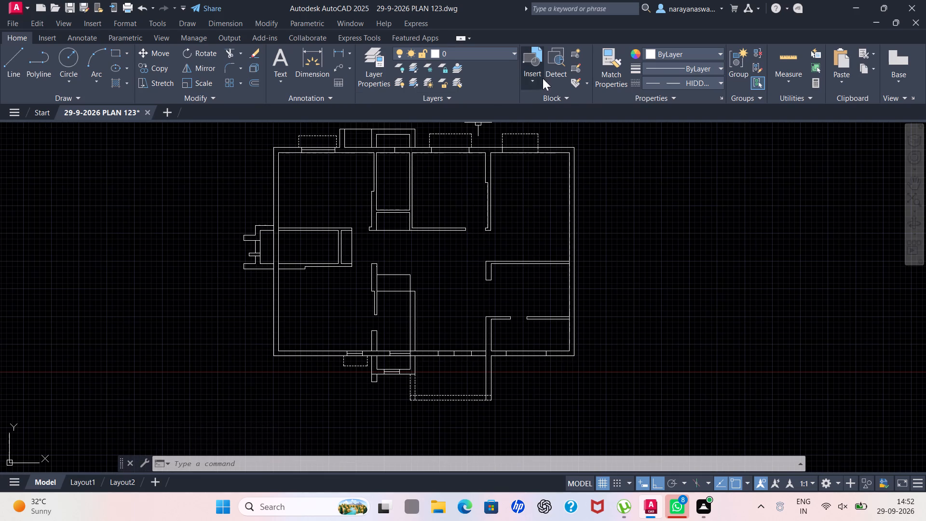
{"action": "left_click", "coordinate": [716, 81]}
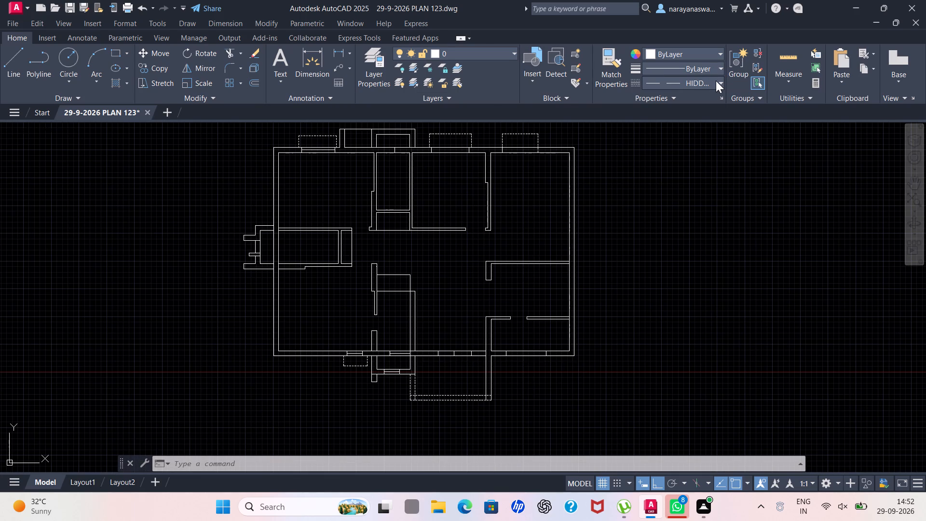
{"action": "left_click", "coordinate": [694, 110]}
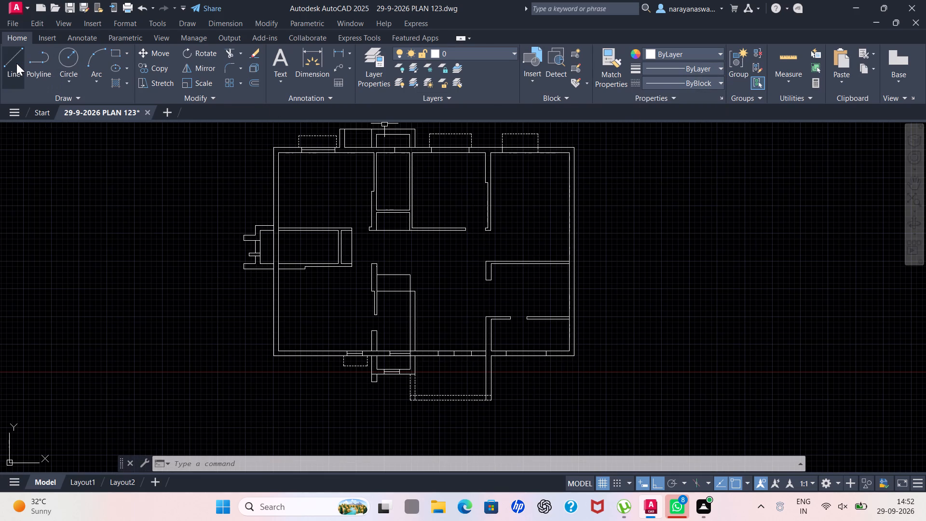
{"action": "left_click", "coordinate": [16, 63]}
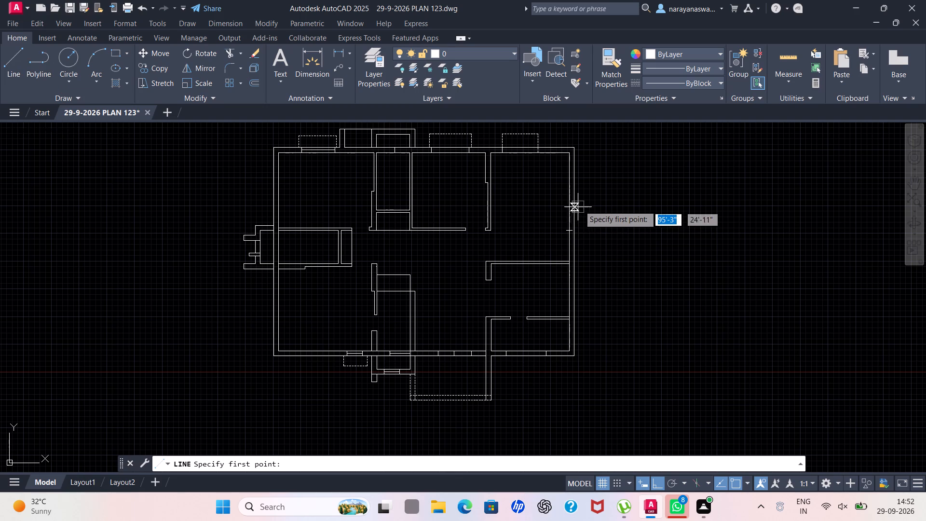
{"action": "scroll", "coordinate": [574, 192], "scroll_direction": "up", "scroll_amount": 2}
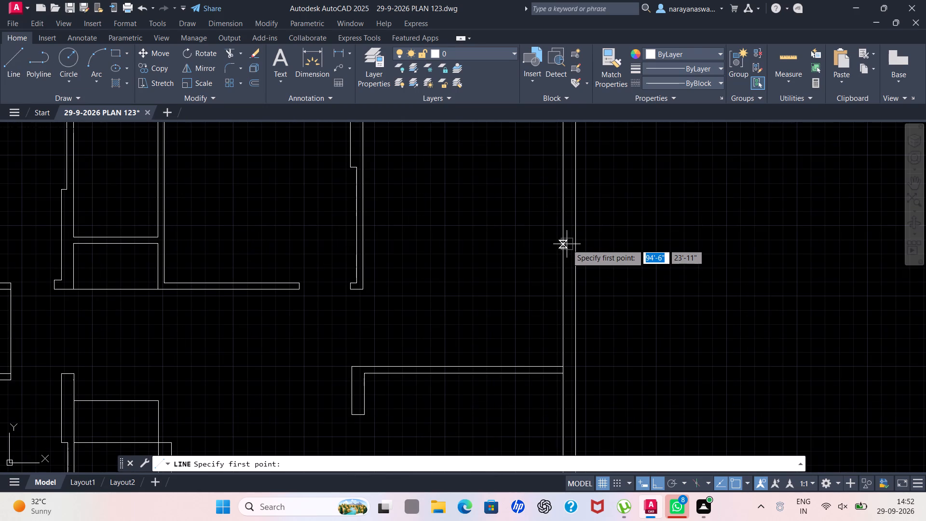
{"action": "scroll", "coordinate": [601, 257], "scroll_direction": "down", "scroll_amount": 1}
{"action": "scroll", "coordinate": [616, 245], "scroll_direction": "up", "scroll_amount": 1}
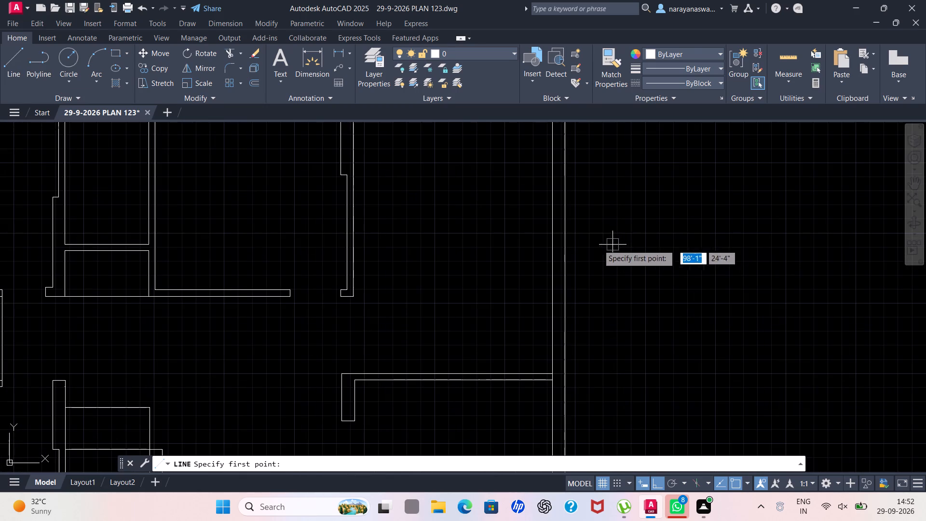
{"action": "left_click", "coordinate": [552, 238]}
{"action": "left_click", "coordinate": [563, 238]}
{"action": "scroll", "coordinate": [557, 239], "scroll_direction": "up", "scroll_amount": 2}
{"action": "left_click", "coordinate": [557, 239]}
{"action": "scroll", "coordinate": [553, 329], "scroll_direction": "down", "scroll_amount": 2}
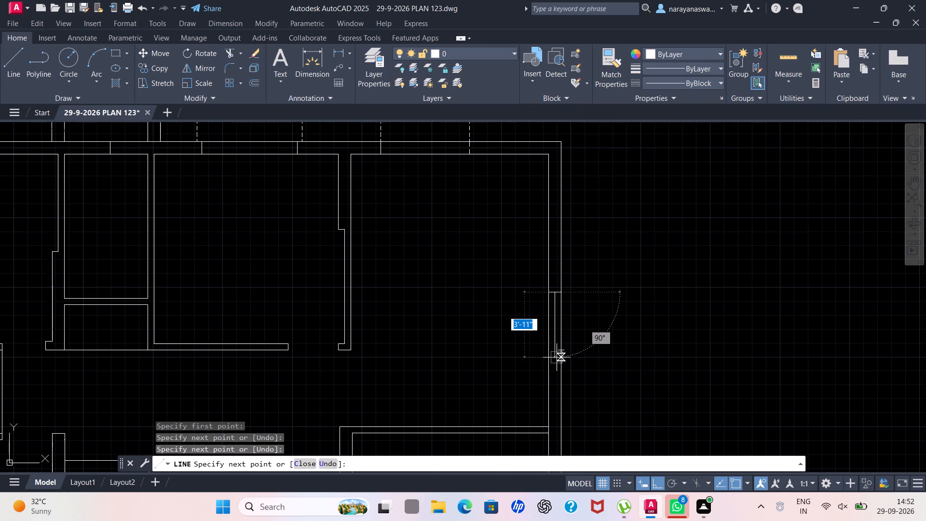
{"action": "scroll", "coordinate": [554, 362], "scroll_direction": "up", "scroll_amount": 2}
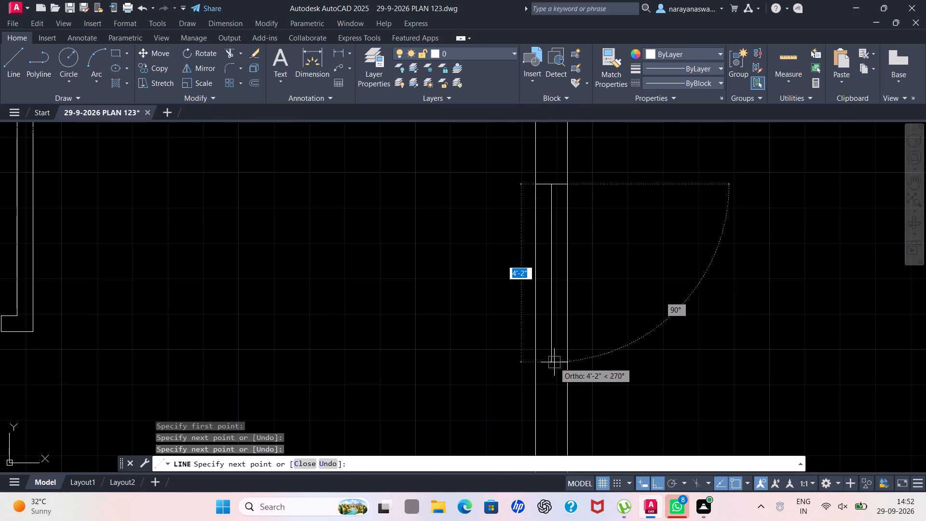
{"action": "left_click", "coordinate": [553, 374]}
{"action": "left_click", "coordinate": [535, 375]}
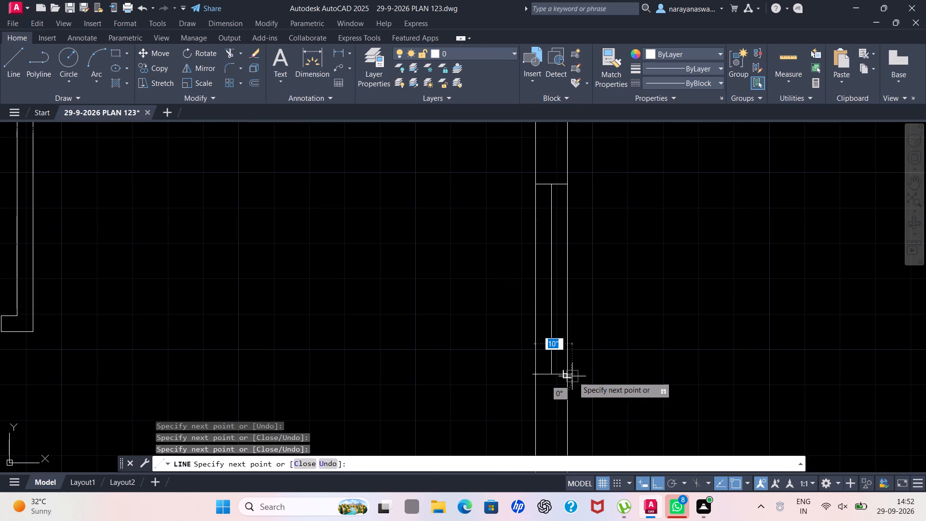
{"action": "left_click", "coordinate": [573, 376]}
{"action": "key", "text": "Escape"}
Trim the new window's lower jamb line where it extends beyond the right wall's outer face.
{"action": "scroll", "coordinate": [610, 313], "scroll_direction": "down", "scroll_amount": 3}
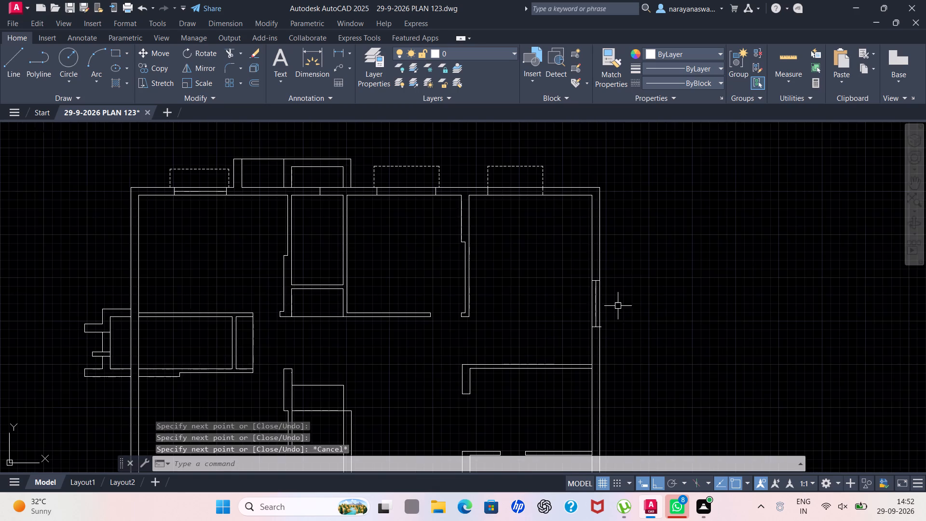
{"action": "scroll", "coordinate": [612, 336], "scroll_direction": "up", "scroll_amount": 3}
{"action": "type", "text": "tr"}
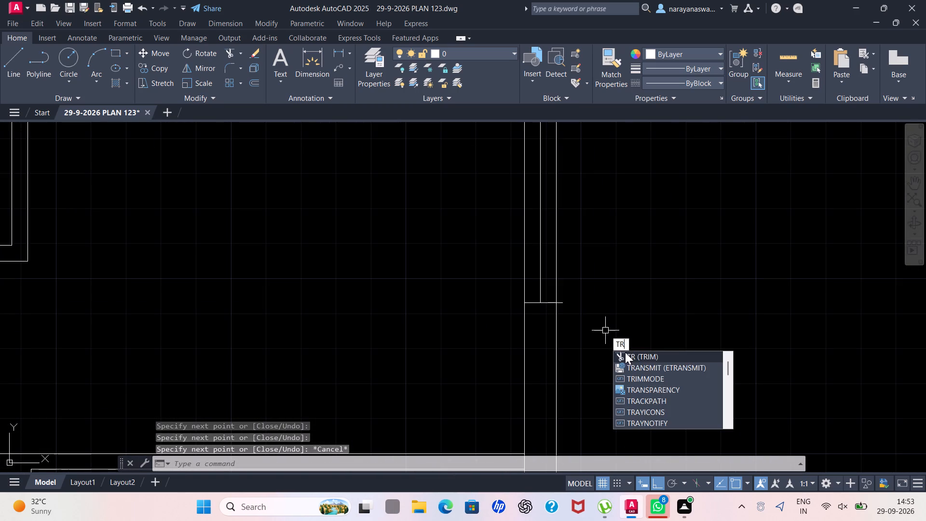
{"action": "left_click", "coordinate": [626, 352]}
{"action": "scroll", "coordinate": [562, 310], "scroll_direction": "up", "scroll_amount": 3}
{"action": "left_click_drag", "start_coordinate": [547, 258], "coordinate": [546, 276]}
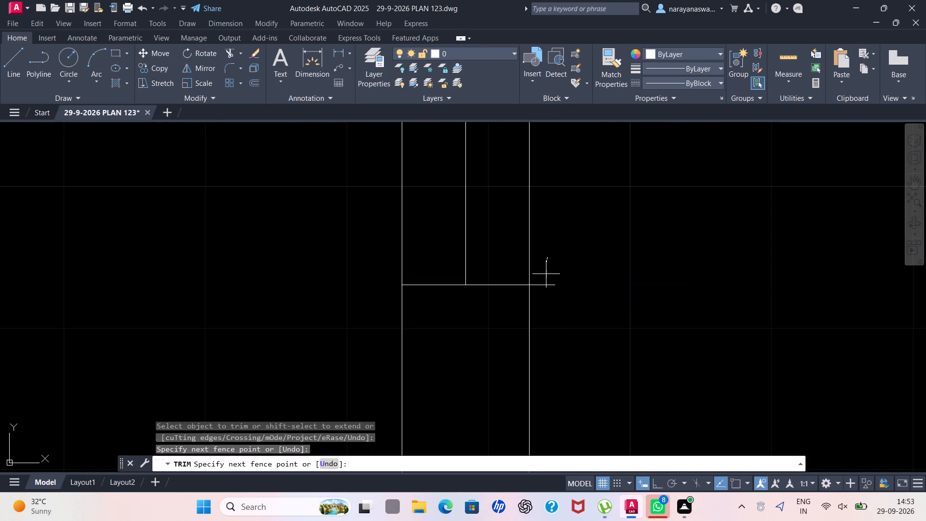
{"action": "left_click_drag", "start_coordinate": [546, 276], "coordinate": [545, 298]}
{"action": "scroll", "coordinate": [555, 291], "scroll_direction": "down", "scroll_amount": 2}
{"action": "key", "text": "Escape"}
{"action": "scroll", "coordinate": [563, 288], "scroll_direction": "down", "scroll_amount": 4}
{"action": "scroll", "coordinate": [605, 258], "scroll_direction": "up", "scroll_amount": 1}
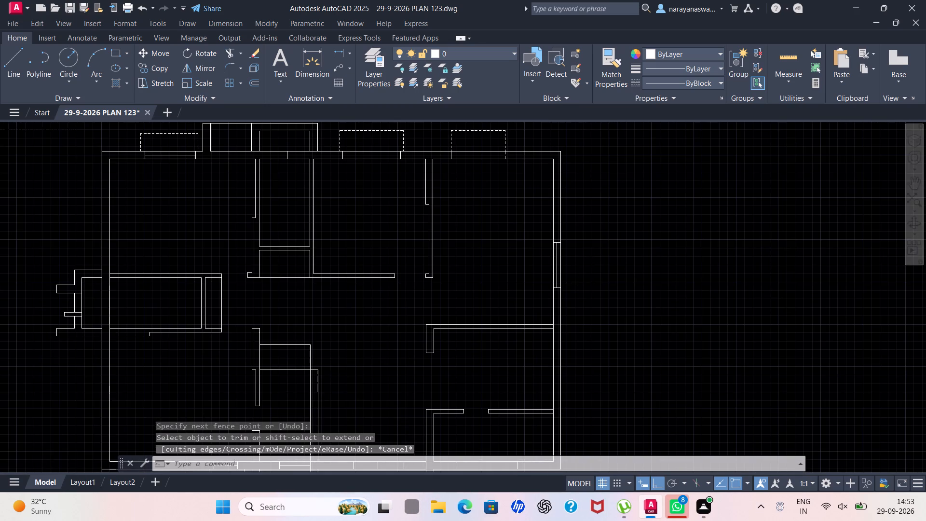
With the HIDDEN2 linetype, draw a three-sided dashed outline about 2' deep and 4'-6" long outside the right outer wall's window.
{"action": "left_click", "coordinate": [722, 81]}
{"action": "left_click", "coordinate": [697, 132]}
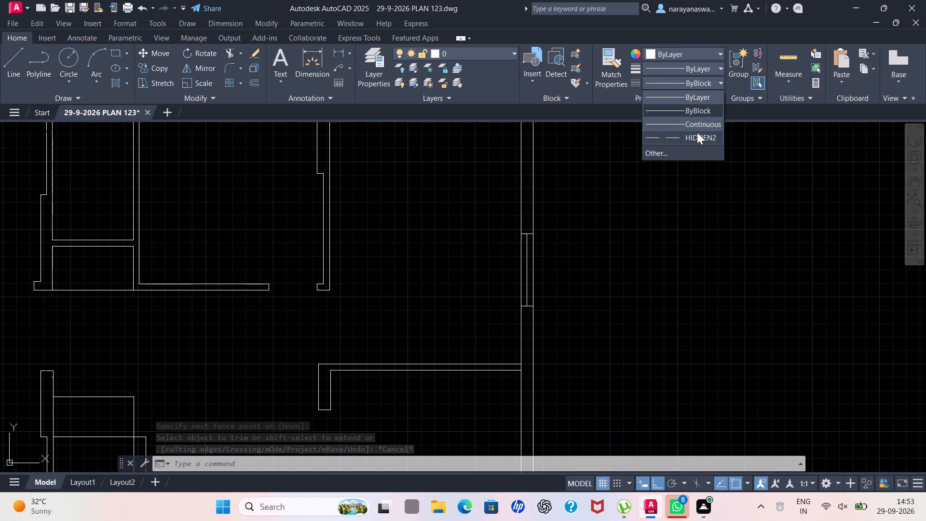
{"action": "left_click", "coordinate": [2, 57]}
{"action": "scroll", "coordinate": [558, 218], "scroll_direction": "up", "scroll_amount": 1}
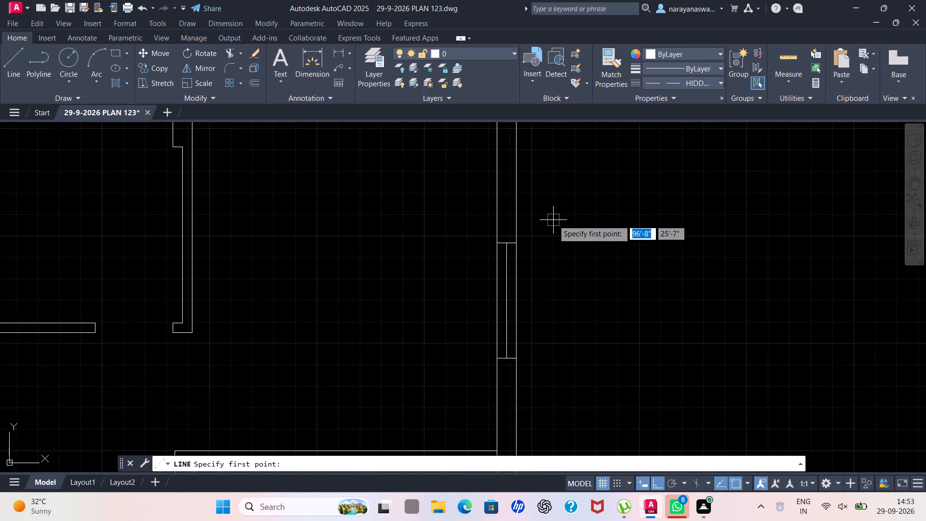
{"action": "scroll", "coordinate": [553, 220], "scroll_direction": "up", "scroll_amount": 1}
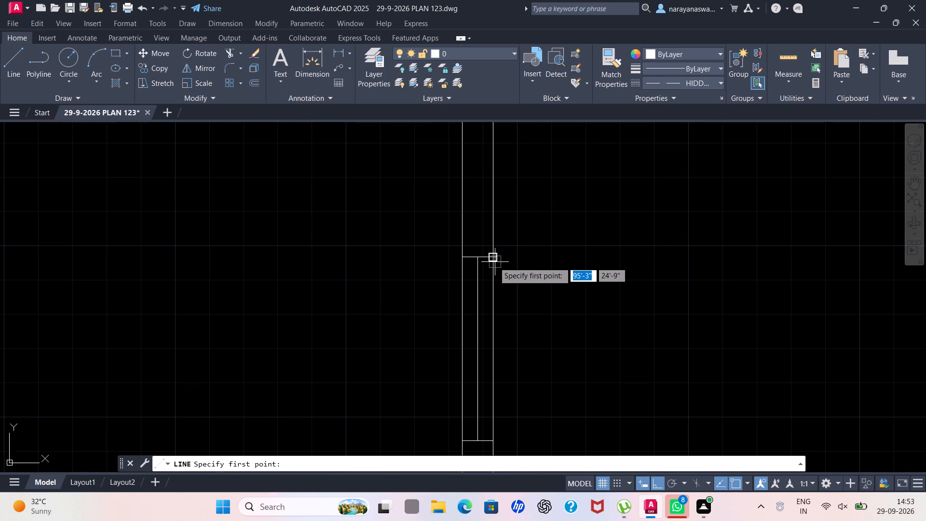
{"action": "left_click", "coordinate": [490, 259]}
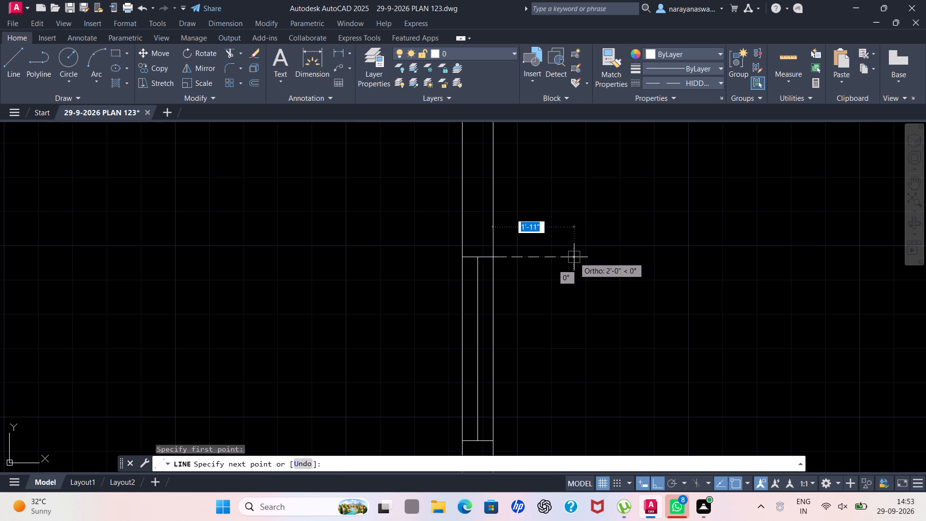
{"action": "left_click", "coordinate": [575, 258]}
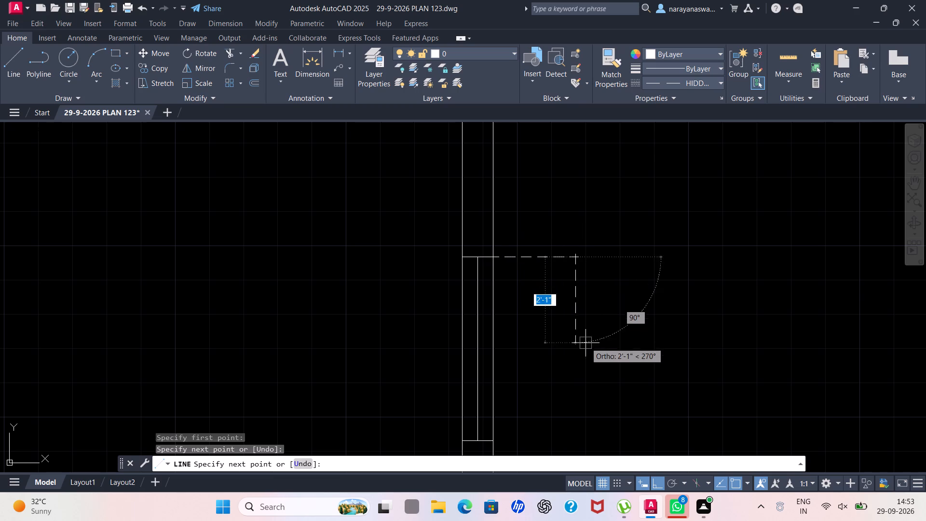
{"action": "scroll", "coordinate": [586, 356], "scroll_direction": "down", "scroll_amount": 2}
{"action": "scroll", "coordinate": [591, 384], "scroll_direction": "up", "scroll_amount": 2}
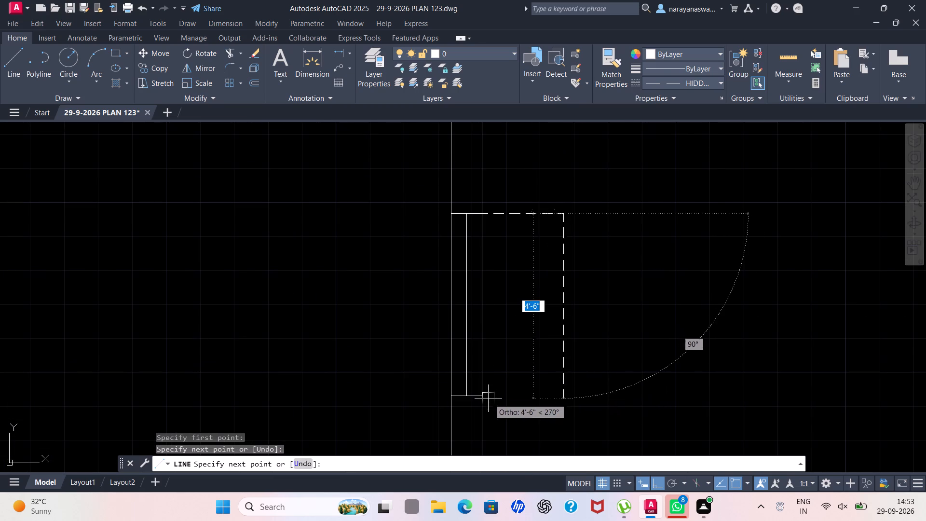
{"action": "left_click", "coordinate": [565, 396]}
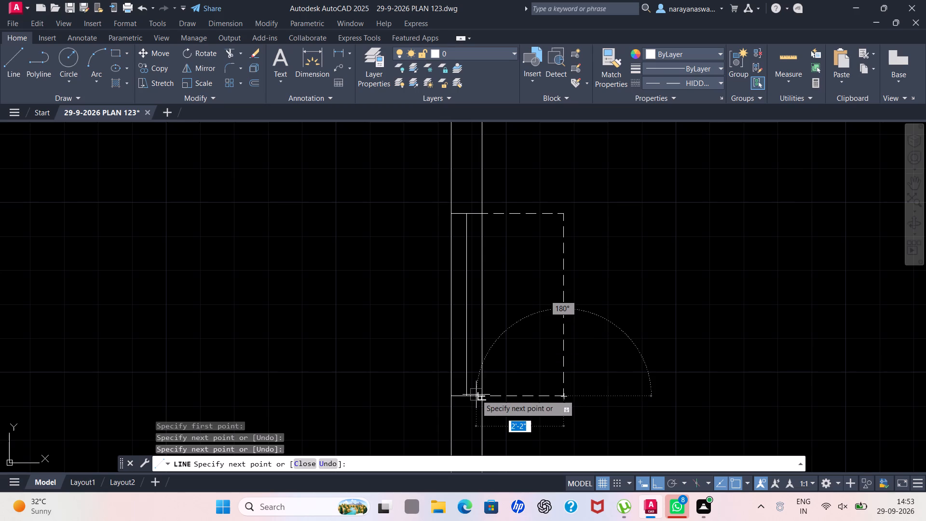
{"action": "left_click", "coordinate": [481, 398]}
{"action": "key", "text": "Escape"}
Draw dashed centre line segments between the midpoints of the three jambs of the bottom wall's middle two-part opening.
{"action": "scroll", "coordinate": [497, 391], "scroll_direction": "down", "scroll_amount": 4}
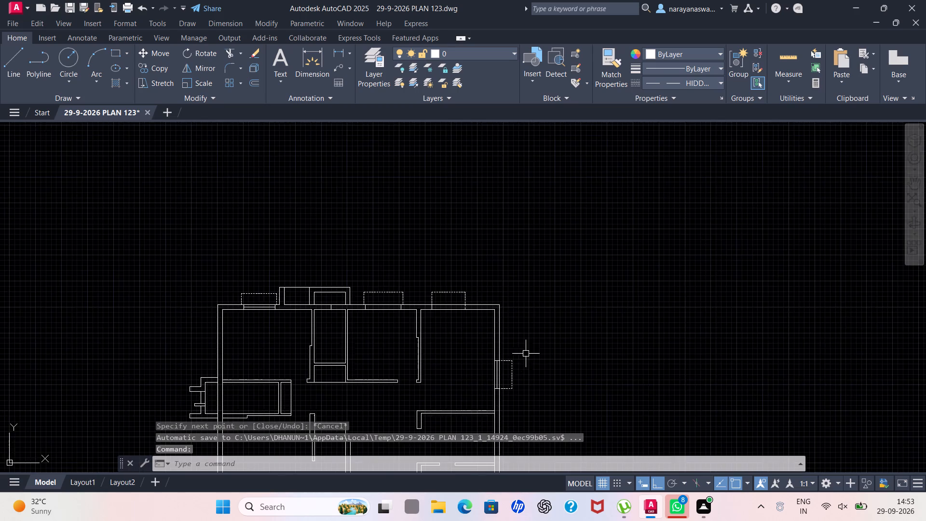
{"action": "scroll", "coordinate": [536, 344], "scroll_direction": "down", "scroll_amount": 2}
{"action": "scroll", "coordinate": [538, 388], "scroll_direction": "down", "scroll_amount": 2}
{"action": "scroll", "coordinate": [526, 421], "scroll_direction": "up", "scroll_amount": 3}
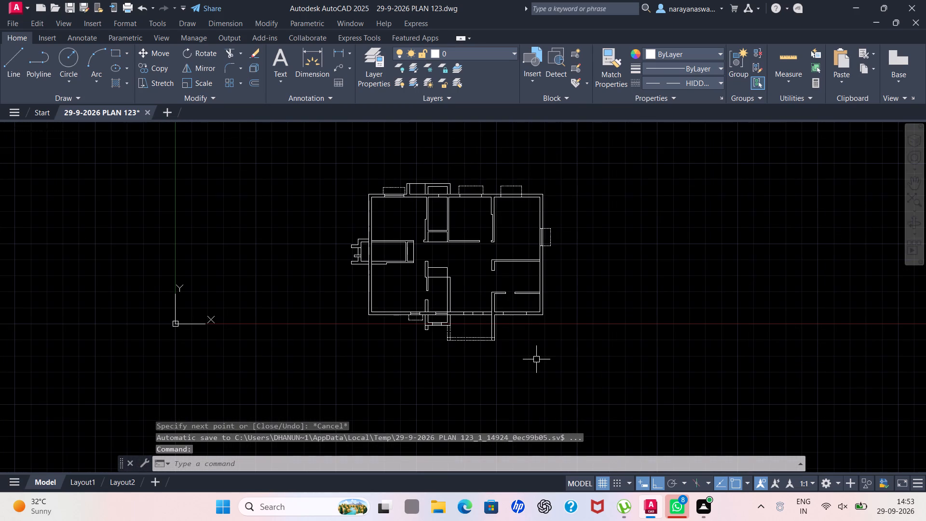
{"action": "scroll", "coordinate": [531, 348], "scroll_direction": "up", "scroll_amount": 1}
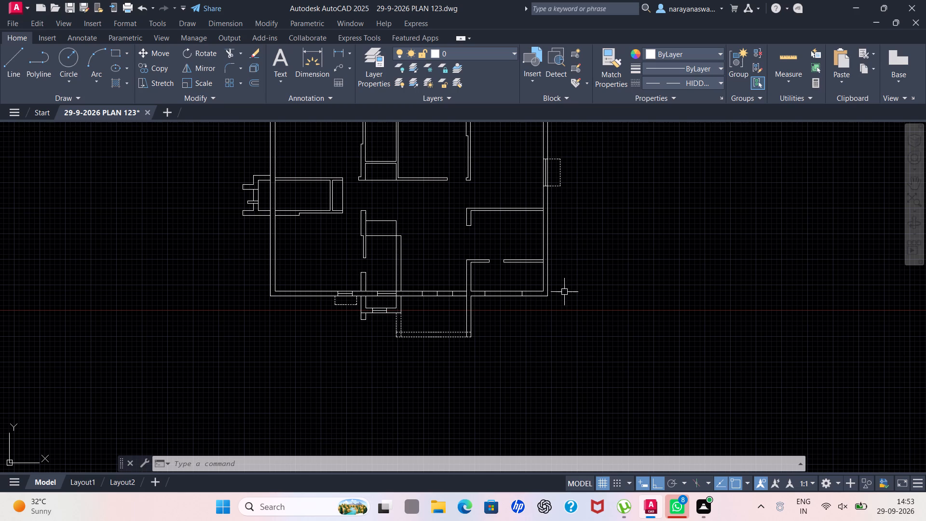
{"action": "scroll", "coordinate": [529, 313], "scroll_direction": "up", "scroll_amount": 1}
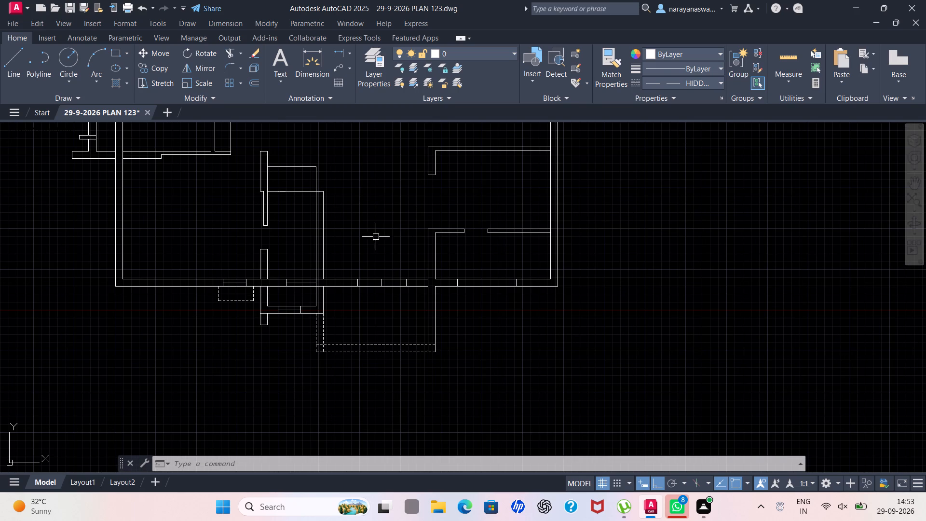
{"action": "scroll", "coordinate": [349, 315], "scroll_direction": "up", "scroll_amount": 2}
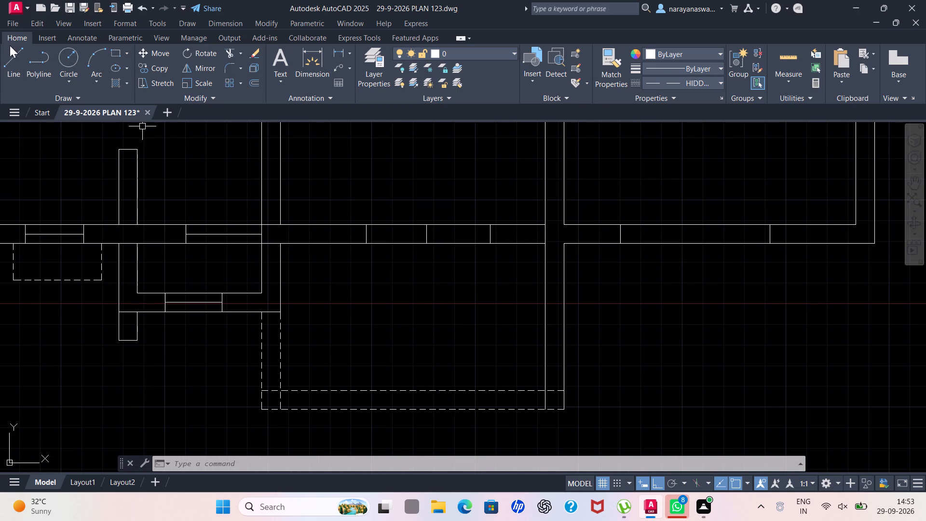
{"action": "left_click", "coordinate": [9, 55]}
{"action": "scroll", "coordinate": [438, 220], "scroll_direction": "up", "scroll_amount": 2}
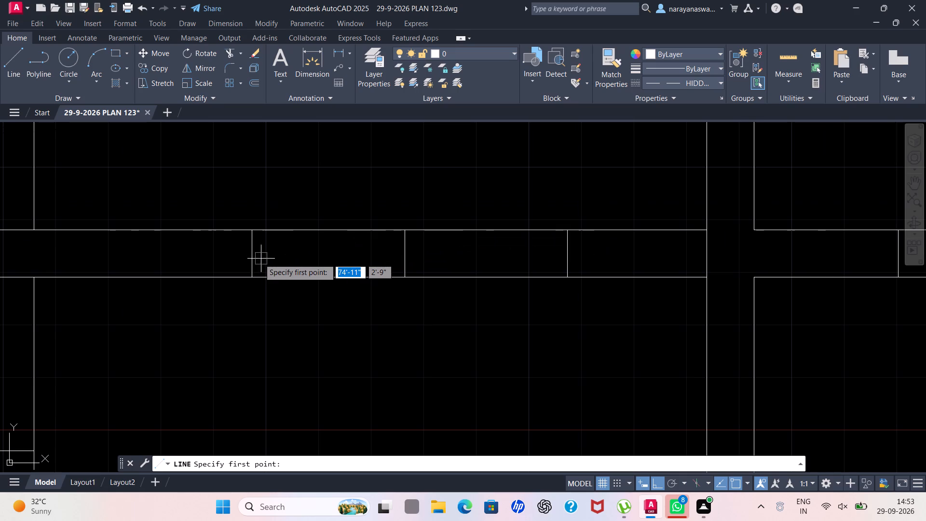
{"action": "left_click_drag", "start_coordinate": [251, 253], "coordinate": [266, 253]}
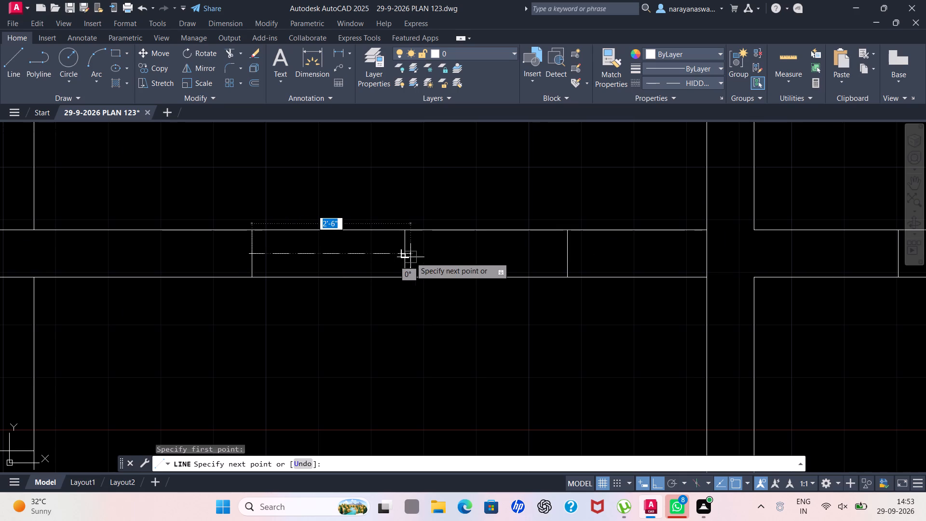
{"action": "left_click", "coordinate": [405, 254]}
{"action": "left_click", "coordinate": [570, 250]}
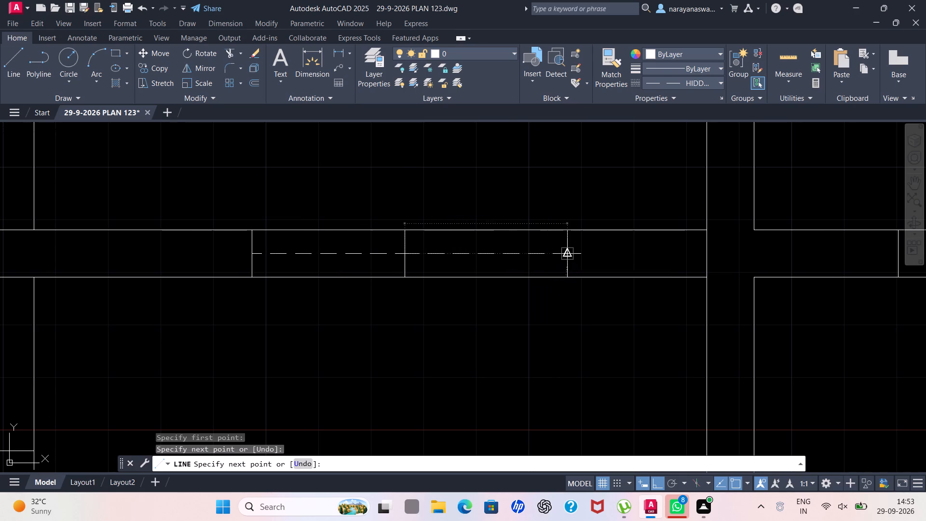
{"action": "key", "text": "Escape"}
With the ByBlock linetype, draw a window about 3'-5" long in the upper-left room's left outer wall, with two jambs and a centre line.
{"action": "scroll", "coordinate": [570, 241], "scroll_direction": "down", "scroll_amount": 7}
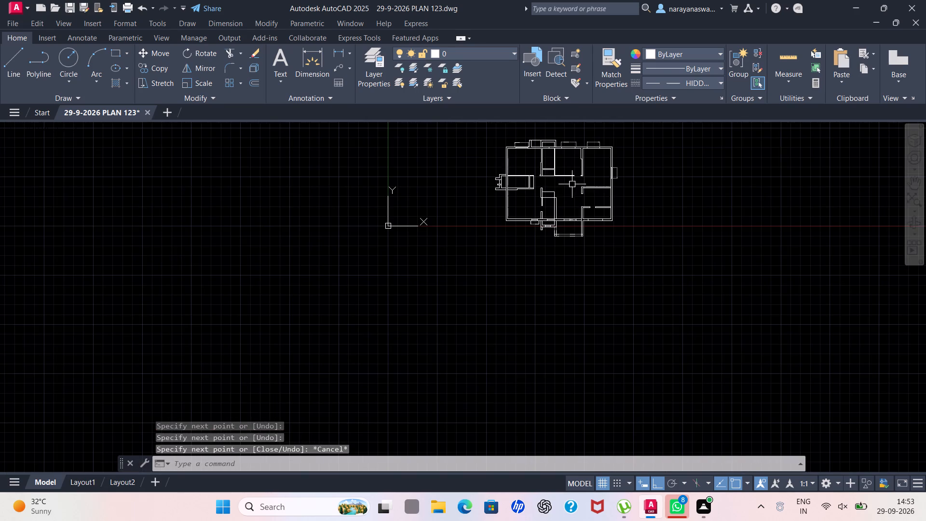
{"action": "scroll", "coordinate": [580, 138], "scroll_direction": "up", "scroll_amount": 3}
{"action": "scroll", "coordinate": [572, 142], "scroll_direction": "down", "scroll_amount": 1}
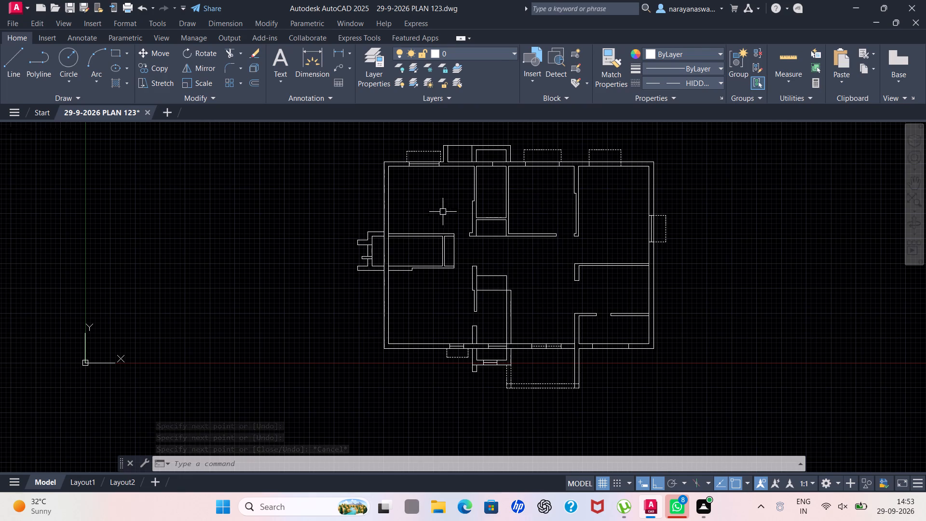
{"action": "left_click", "coordinate": [718, 81]}
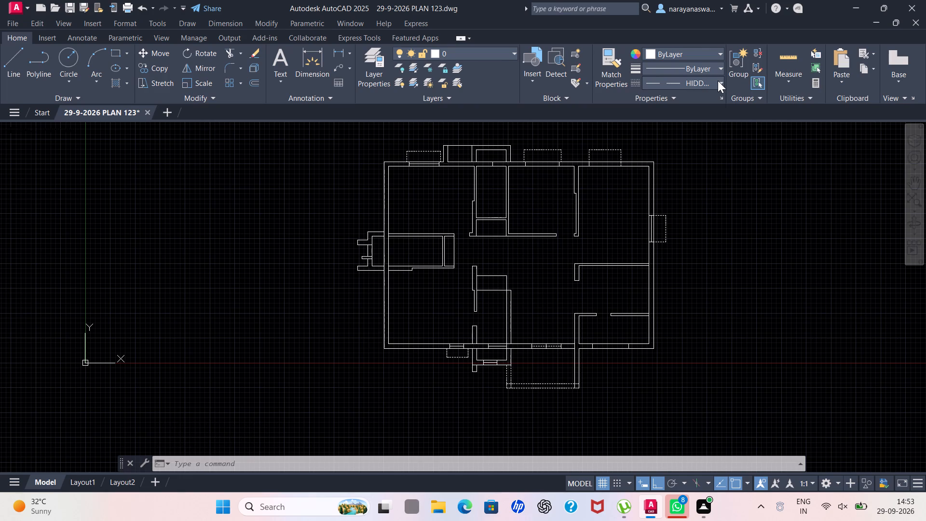
{"action": "left_click", "coordinate": [687, 106]}
{"action": "scroll", "coordinate": [414, 196], "scroll_direction": "up", "scroll_amount": 2}
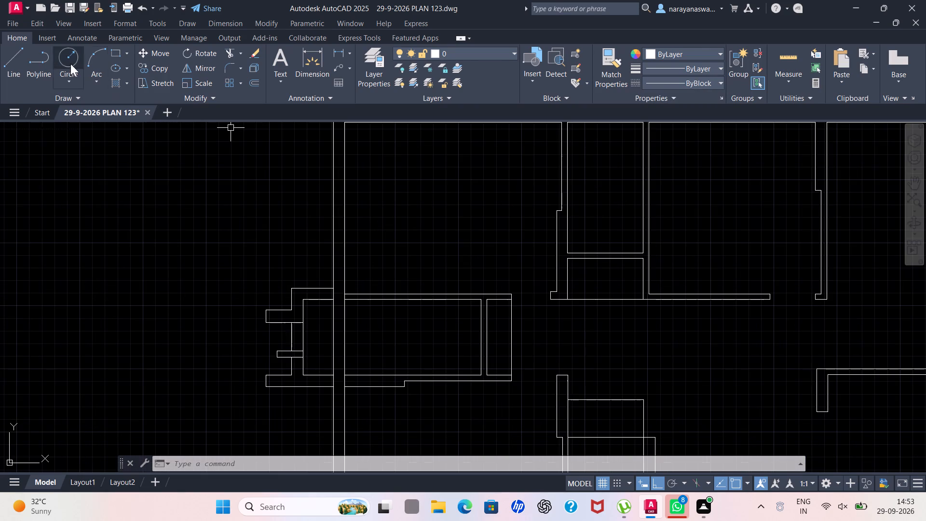
{"action": "left_click", "coordinate": [8, 62]}
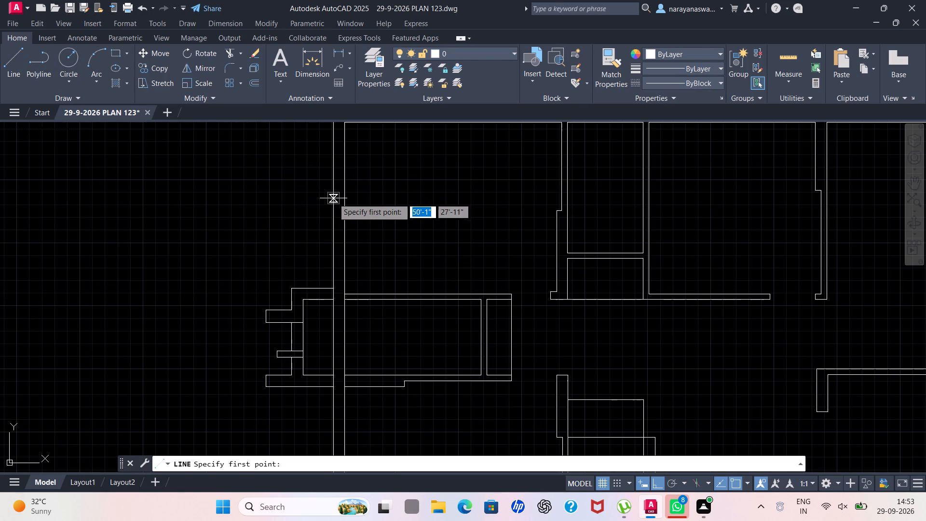
{"action": "scroll", "coordinate": [333, 198], "scroll_direction": "up", "scroll_amount": 1}
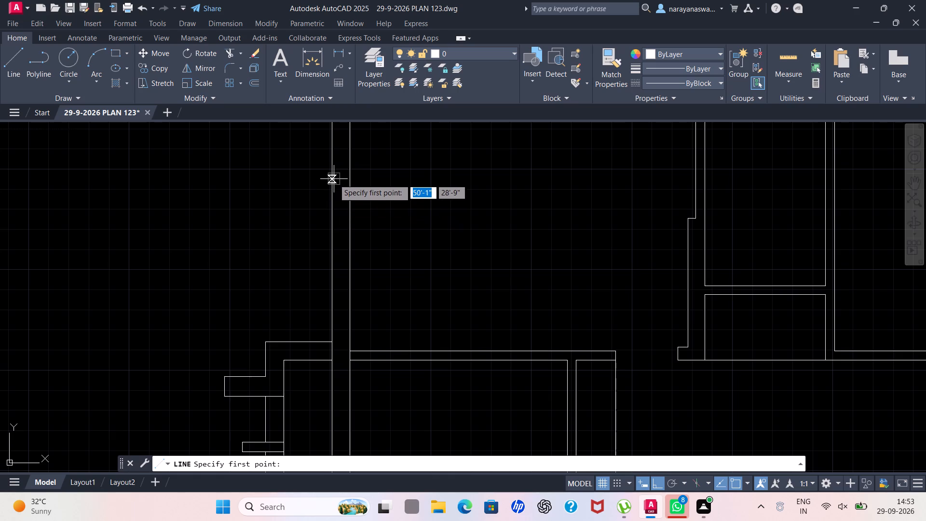
{"action": "left_click", "coordinate": [332, 173]}
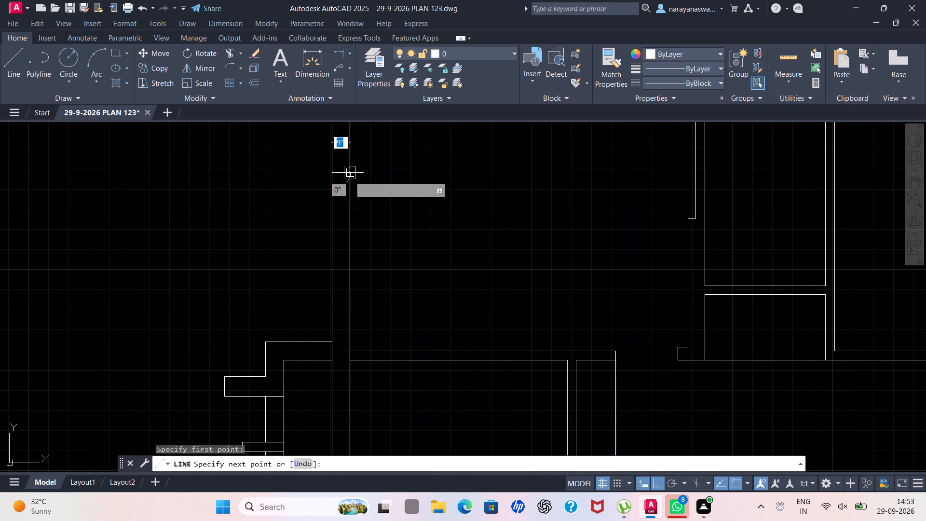
{"action": "left_click", "coordinate": [350, 176]}
{"action": "left_click_drag", "start_coordinate": [341, 176], "coordinate": [336, 192]}
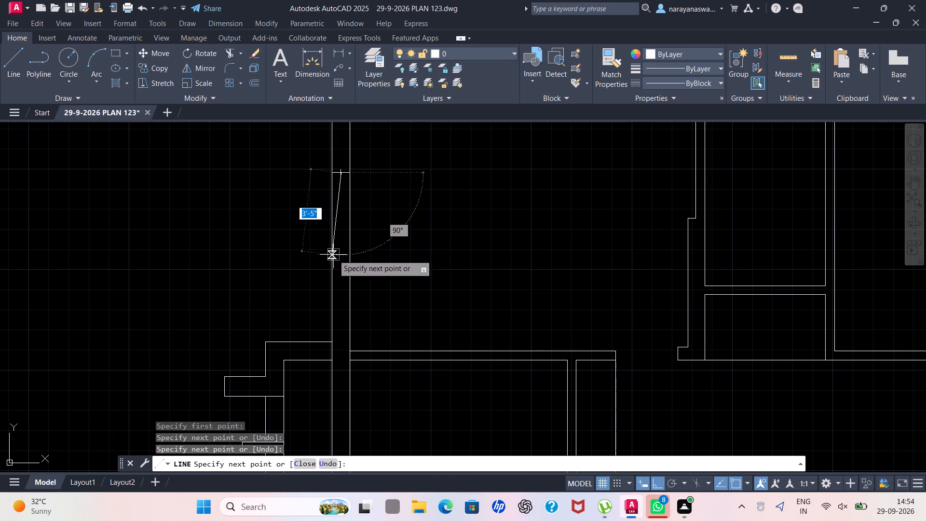
{"action": "left_click", "coordinate": [342, 253]}
{"action": "left_click_drag", "start_coordinate": [328, 254], "coordinate": [354, 250]}
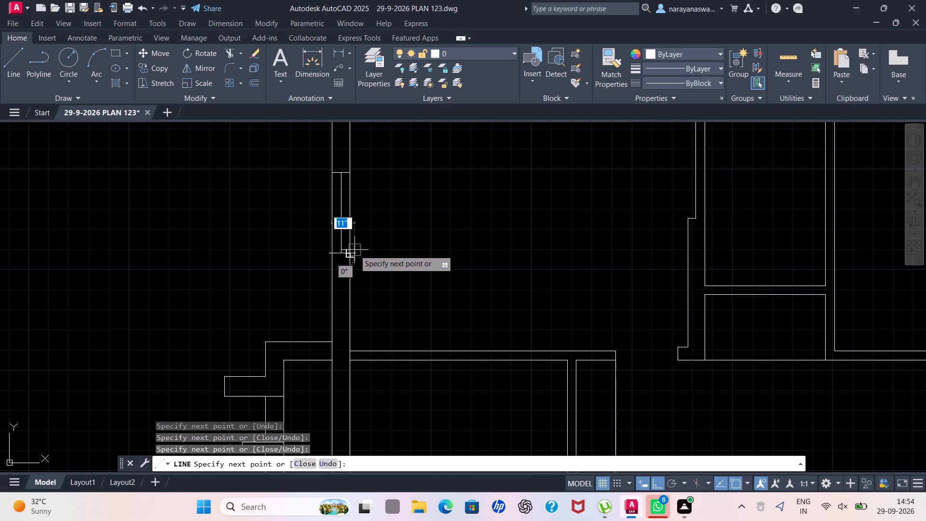
{"action": "left_click", "coordinate": [347, 250]}
{"action": "key", "text": "Escape"}
Draw a window jamb line across the lower-left room's left outer wall, just below the projecting block.
{"action": "scroll", "coordinate": [355, 229], "scroll_direction": "down", "scroll_amount": 3}
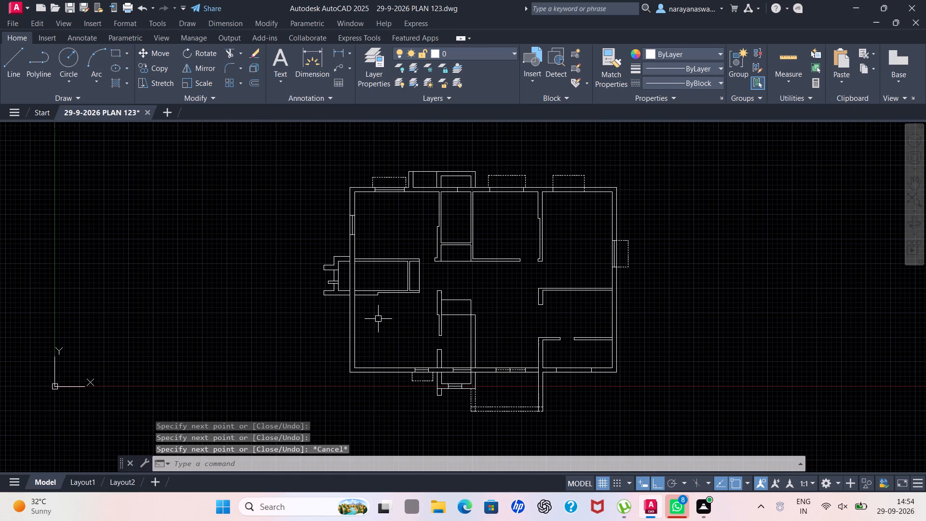
{"action": "scroll", "coordinate": [377, 319], "scroll_direction": "up", "scroll_amount": 1}
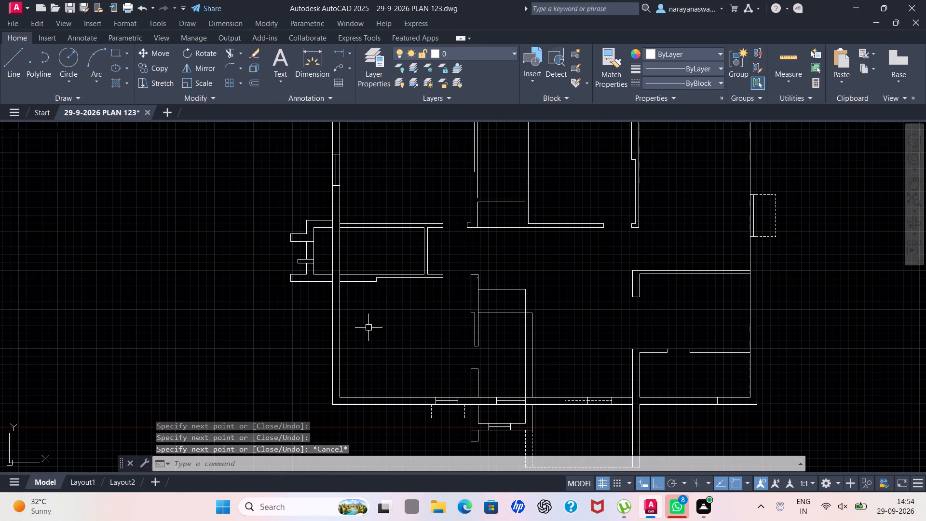
{"action": "scroll", "coordinate": [374, 353], "scroll_direction": "up", "scroll_amount": 1}
{"action": "key", "text": "space"}
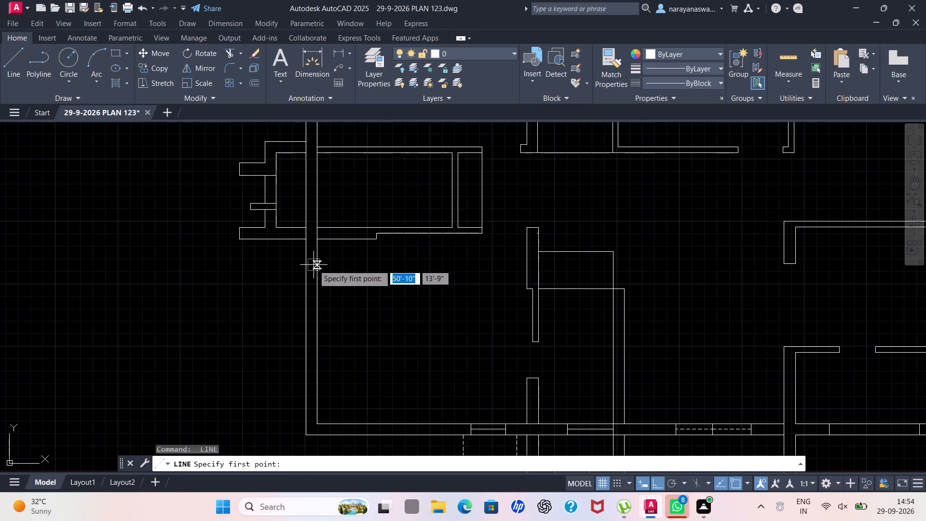
{"action": "scroll", "coordinate": [312, 265], "scroll_direction": "up", "scroll_amount": 2}
{"action": "left_click", "coordinate": [293, 268]}
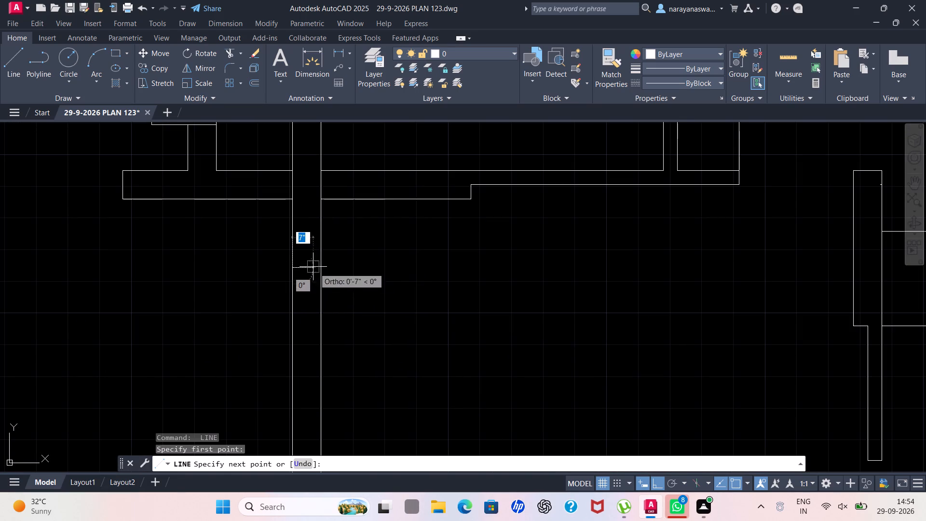
{"action": "left_click", "coordinate": [320, 269]}
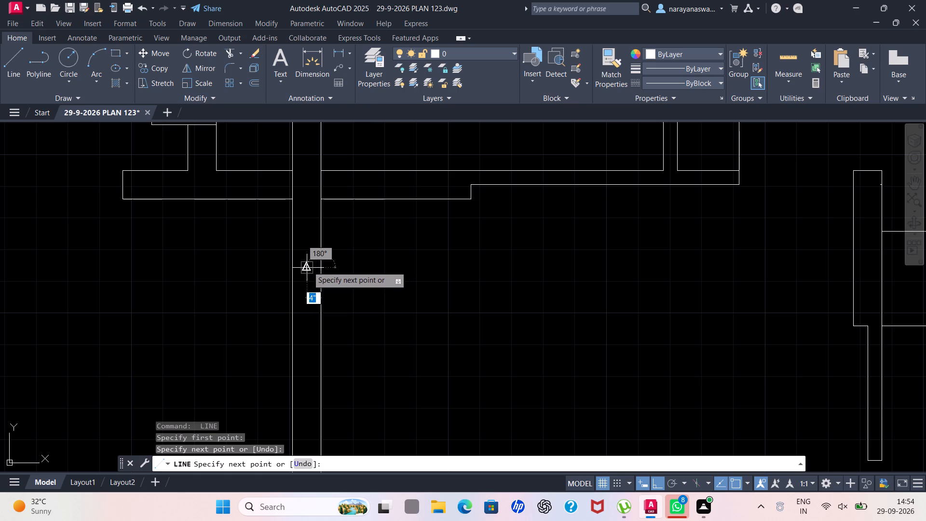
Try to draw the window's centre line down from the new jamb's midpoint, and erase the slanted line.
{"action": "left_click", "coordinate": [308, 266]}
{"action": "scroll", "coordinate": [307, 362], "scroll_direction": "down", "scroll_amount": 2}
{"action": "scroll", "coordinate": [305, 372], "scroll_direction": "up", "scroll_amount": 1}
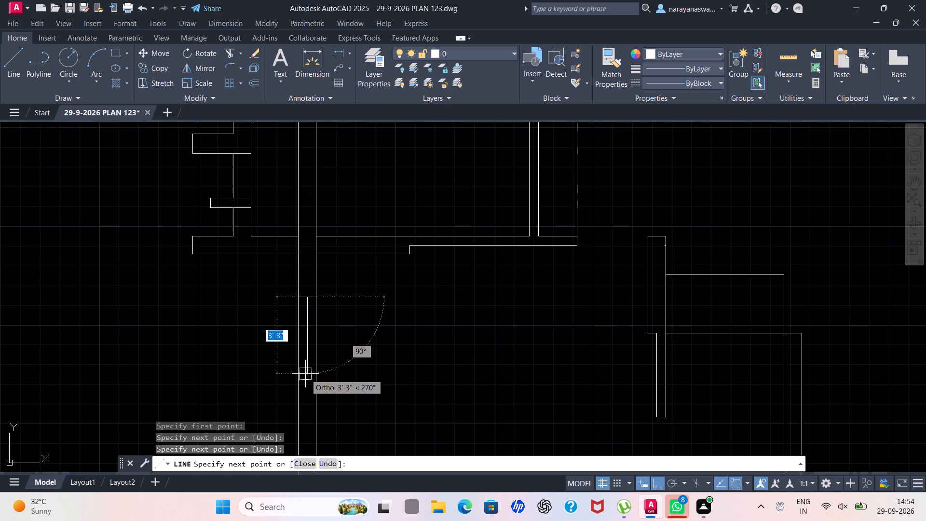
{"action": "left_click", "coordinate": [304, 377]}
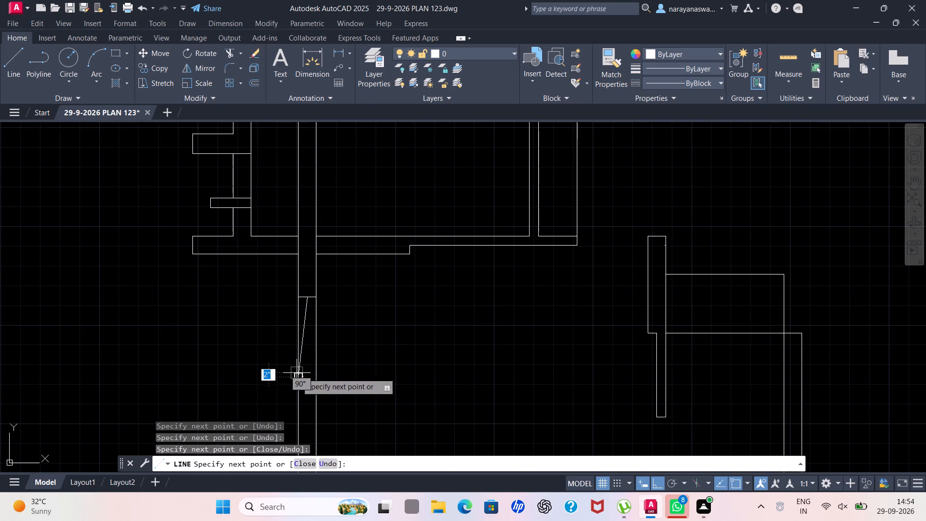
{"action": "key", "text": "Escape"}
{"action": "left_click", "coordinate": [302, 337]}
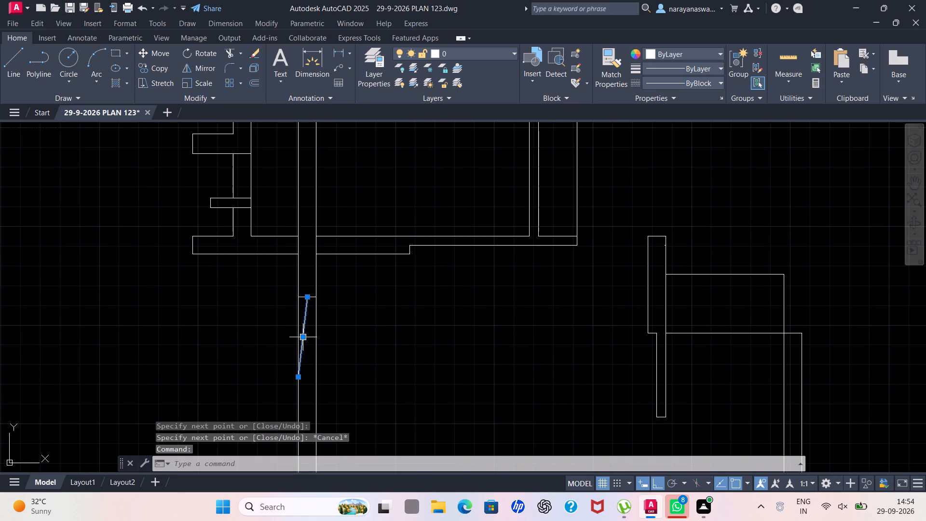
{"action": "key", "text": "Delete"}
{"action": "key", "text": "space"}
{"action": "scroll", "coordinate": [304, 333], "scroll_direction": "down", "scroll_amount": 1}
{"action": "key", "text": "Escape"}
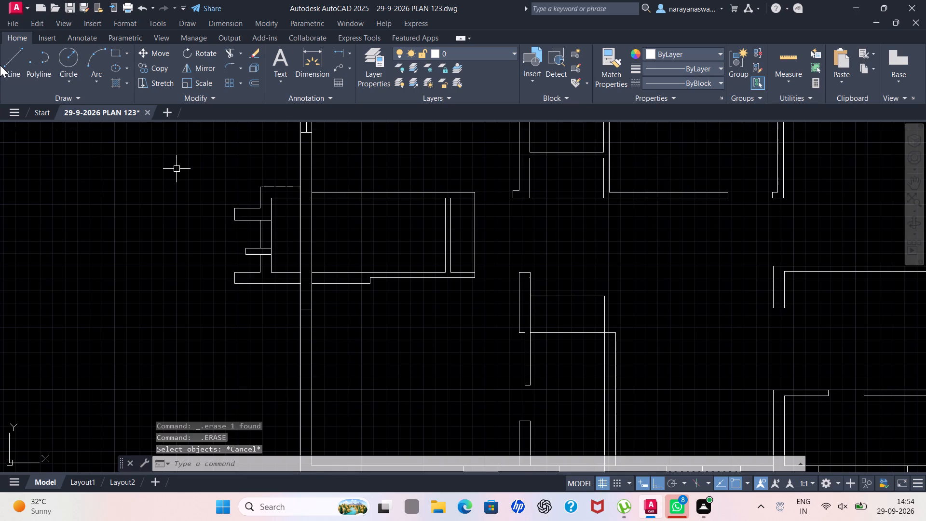
Draw the lower-left room's left-wall window centre line straight down from the upper jamb's midpoint, and close it with a lower jamb across the wall.
{"action": "left_click", "coordinate": [2, 64]}
{"action": "scroll", "coordinate": [329, 351], "scroll_direction": "down", "scroll_amount": 2}
{"action": "scroll", "coordinate": [326, 371], "scroll_direction": "up", "scroll_amount": 2}
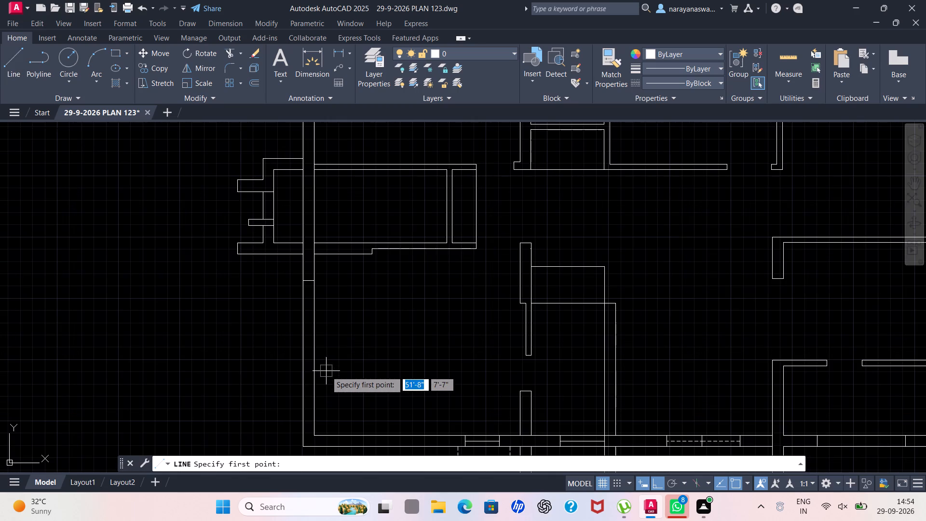
{"action": "scroll", "coordinate": [322, 384], "scroll_direction": "up", "scroll_amount": 2}
{"action": "scroll", "coordinate": [323, 369], "scroll_direction": "down", "scroll_amount": 1}
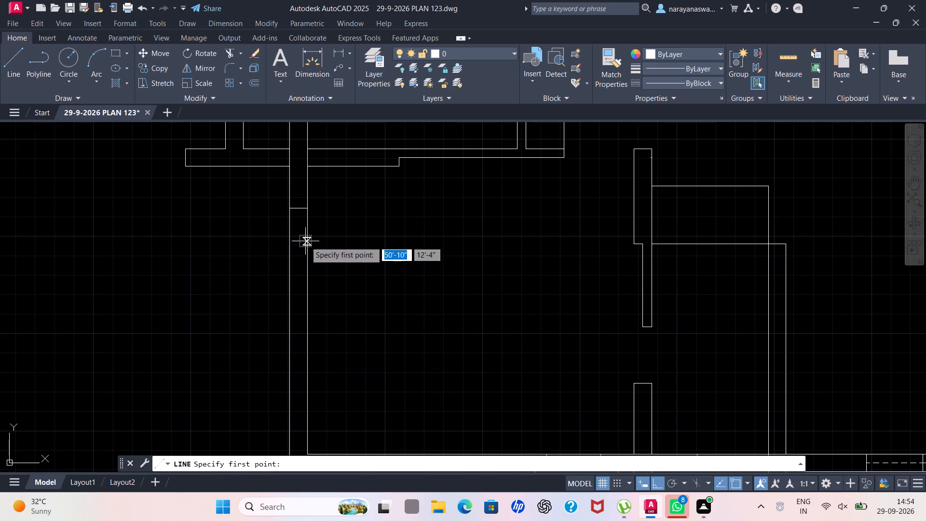
{"action": "left_click", "coordinate": [299, 210]}
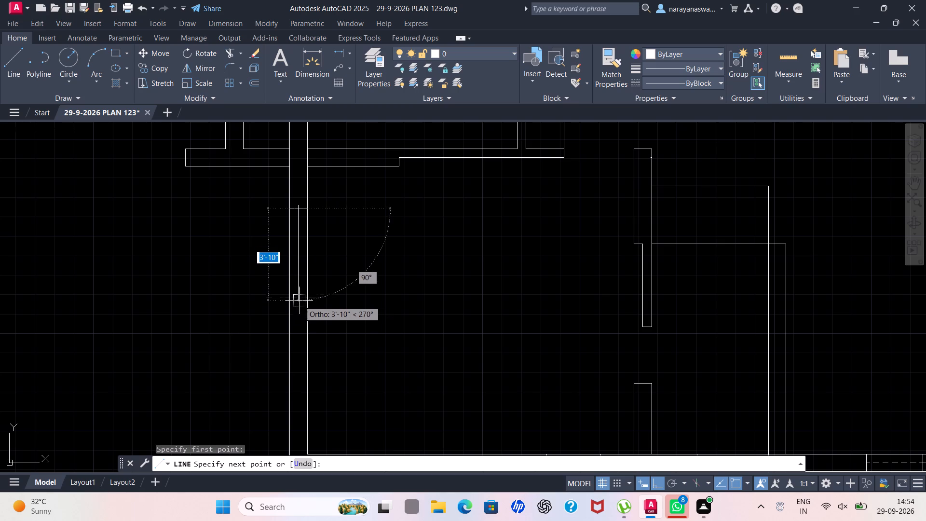
{"action": "left_click", "coordinate": [299, 312]}
{"action": "left_click", "coordinate": [292, 315]}
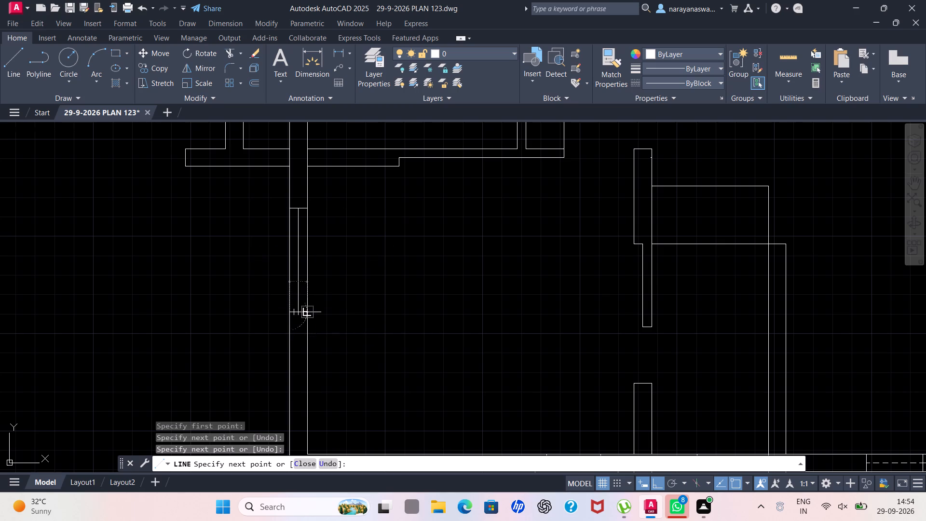
{"action": "left_click", "coordinate": [308, 313]}
{"action": "key", "text": "Escape"}
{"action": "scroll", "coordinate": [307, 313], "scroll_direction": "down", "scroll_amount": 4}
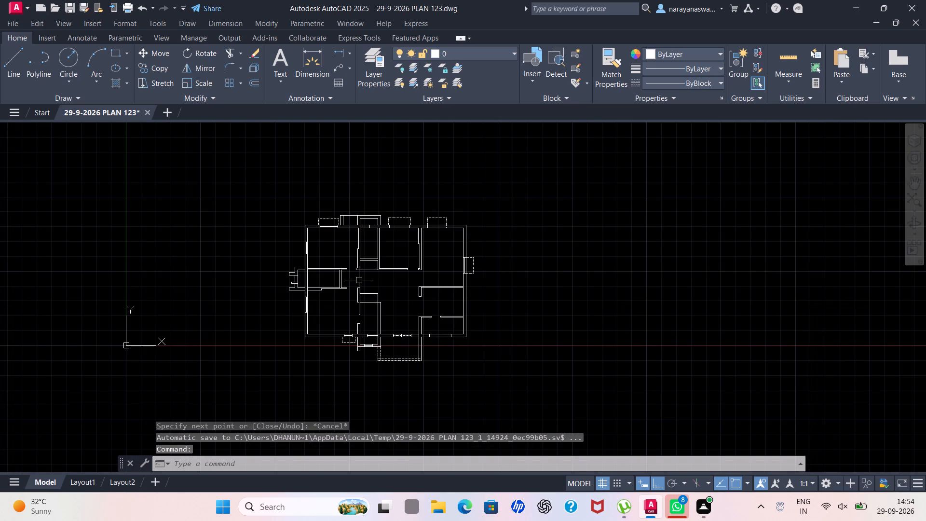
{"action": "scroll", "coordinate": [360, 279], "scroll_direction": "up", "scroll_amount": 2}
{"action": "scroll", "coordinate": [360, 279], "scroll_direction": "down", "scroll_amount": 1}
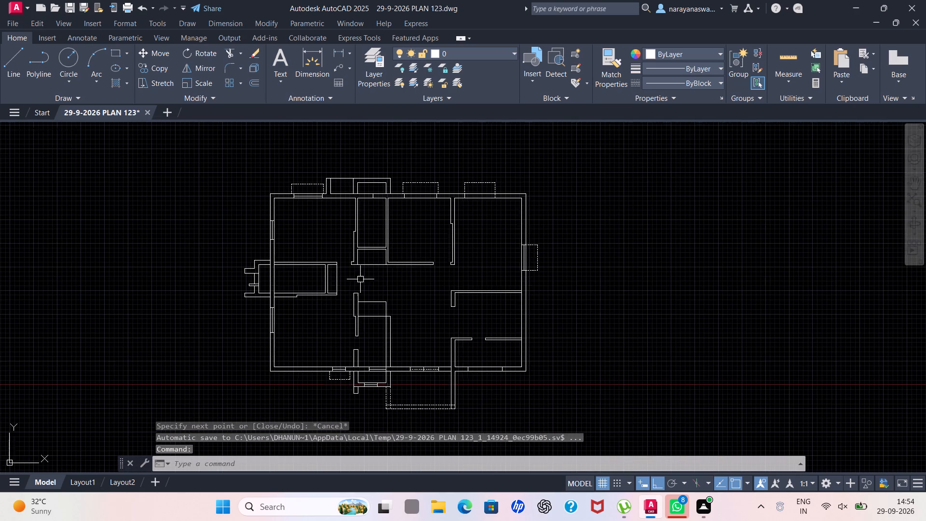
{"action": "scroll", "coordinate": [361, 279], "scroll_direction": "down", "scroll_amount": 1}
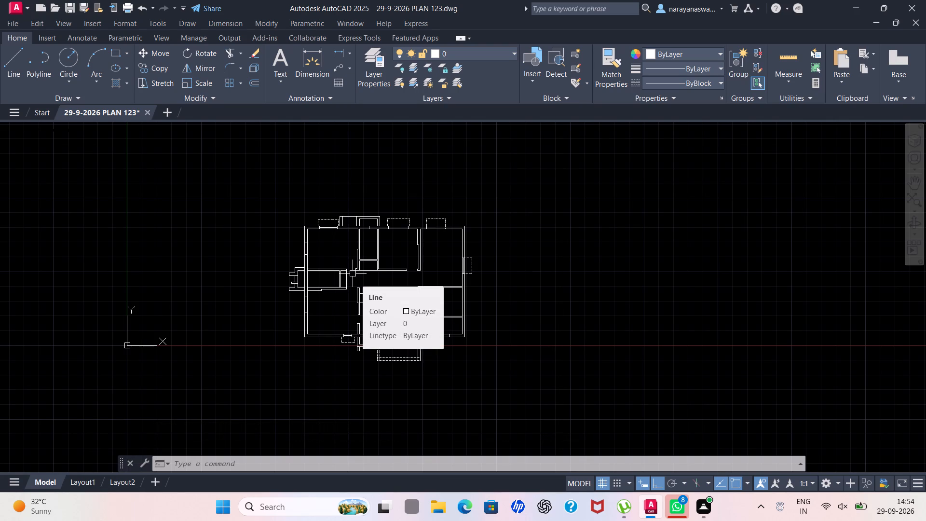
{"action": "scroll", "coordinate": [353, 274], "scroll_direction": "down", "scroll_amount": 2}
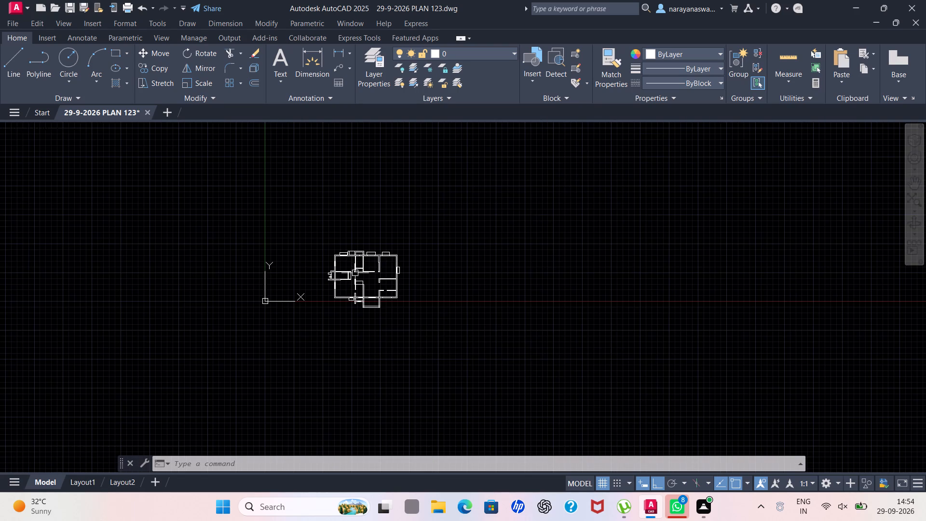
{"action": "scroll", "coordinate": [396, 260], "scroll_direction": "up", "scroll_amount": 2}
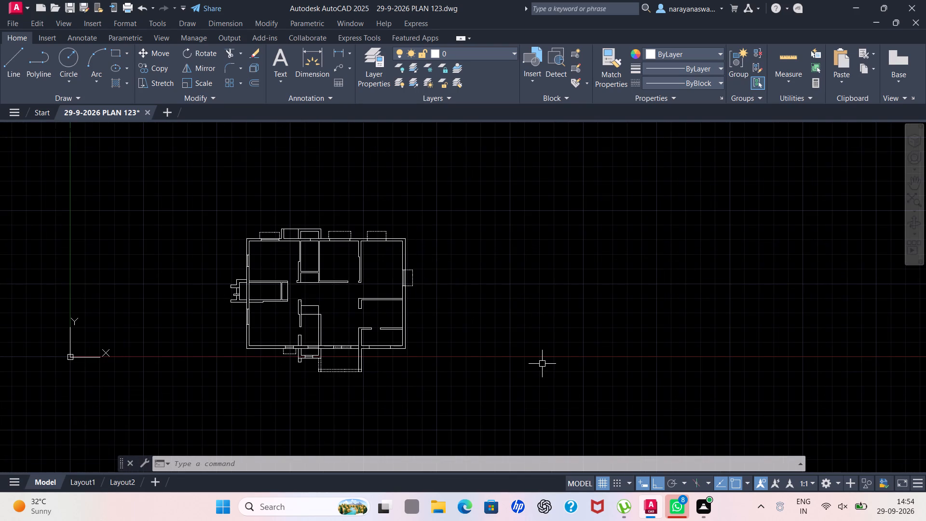
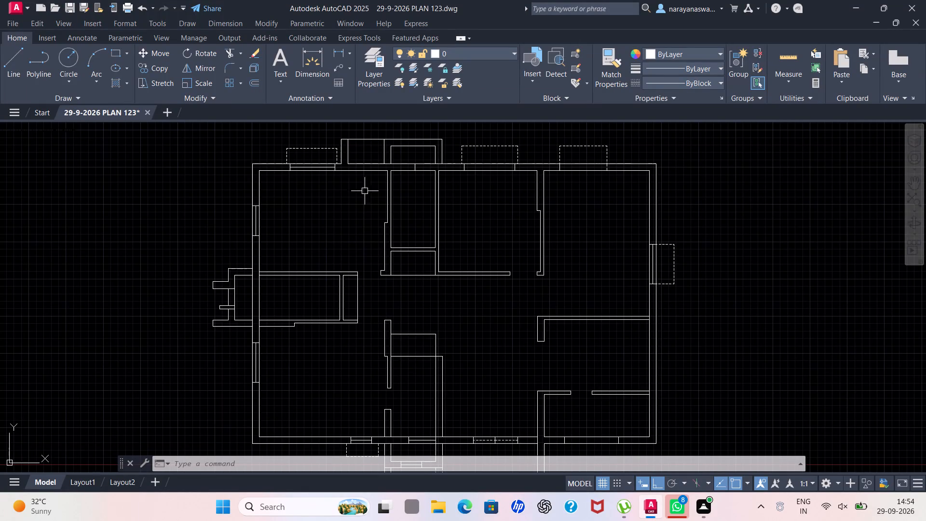
With the HIDDEN2 linetype, draw a three-sided dashed outline projecting about 1'-2" outside the upper-left room's left-wall window.
{"action": "left_click", "coordinate": [670, 83]}
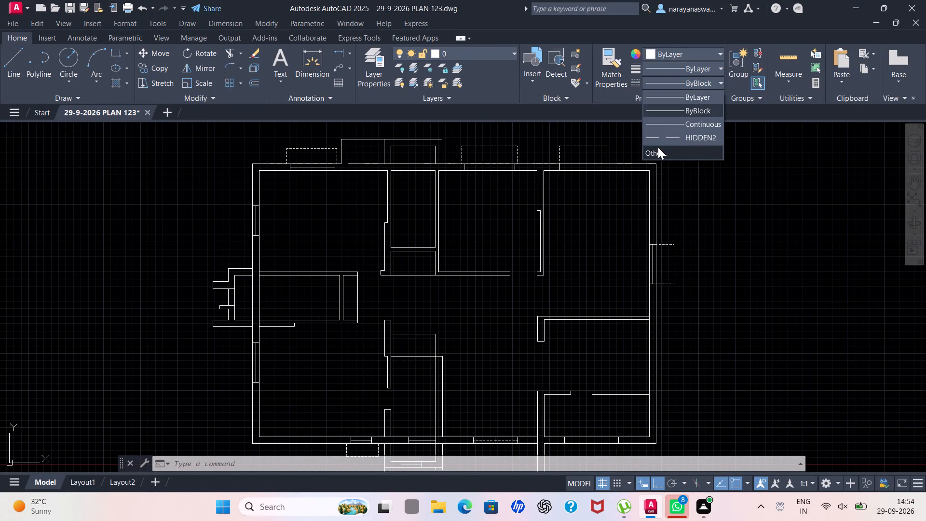
{"action": "left_click", "coordinate": [685, 133]}
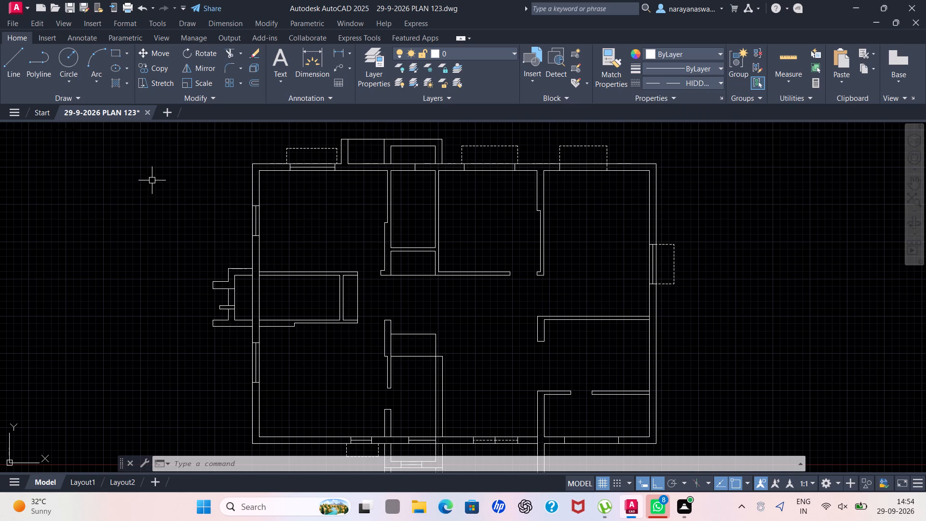
{"action": "scroll", "coordinate": [211, 212], "scroll_direction": "up", "scroll_amount": 1}
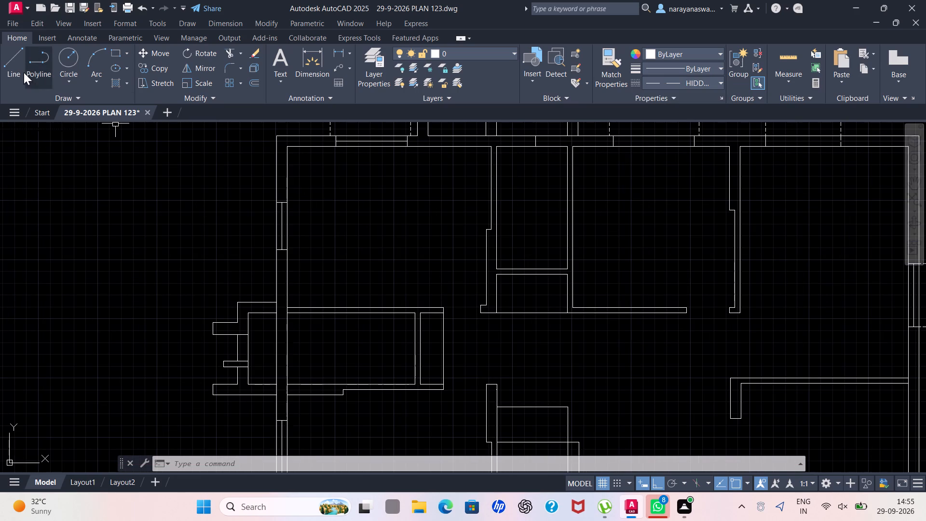
{"action": "left_click", "coordinate": [13, 55]}
{"action": "scroll", "coordinate": [274, 200], "scroll_direction": "up", "scroll_amount": 1}
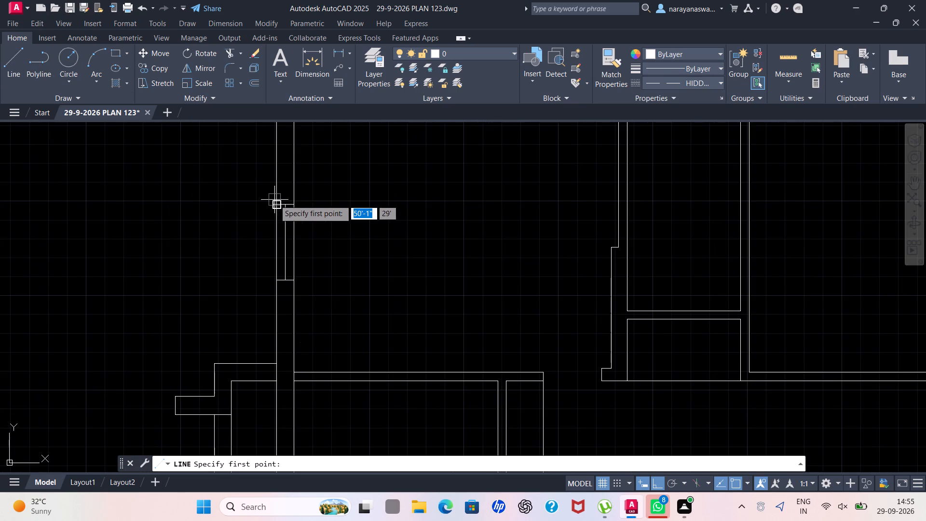
{"action": "scroll", "coordinate": [267, 192], "scroll_direction": "up", "scroll_amount": 2}
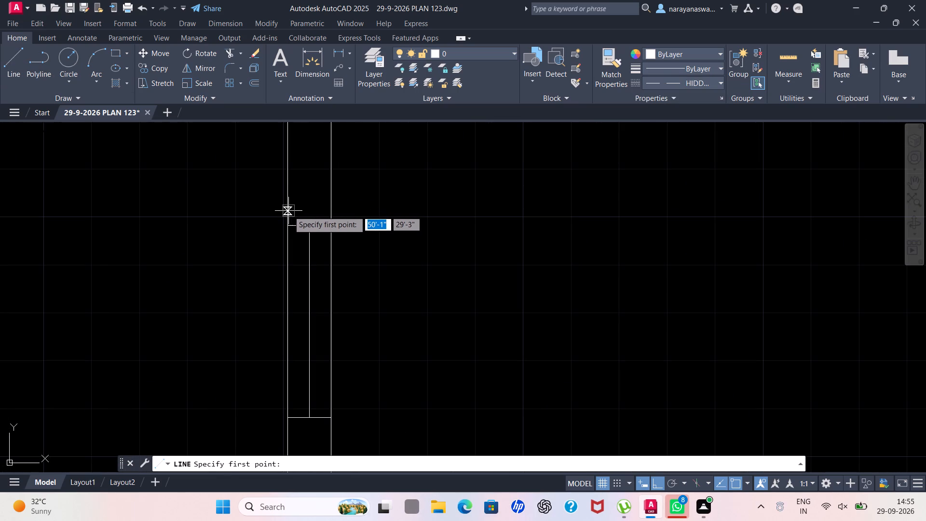
{"action": "left_click", "coordinate": [286, 211]}
{"action": "left_click", "coordinate": [220, 219]}
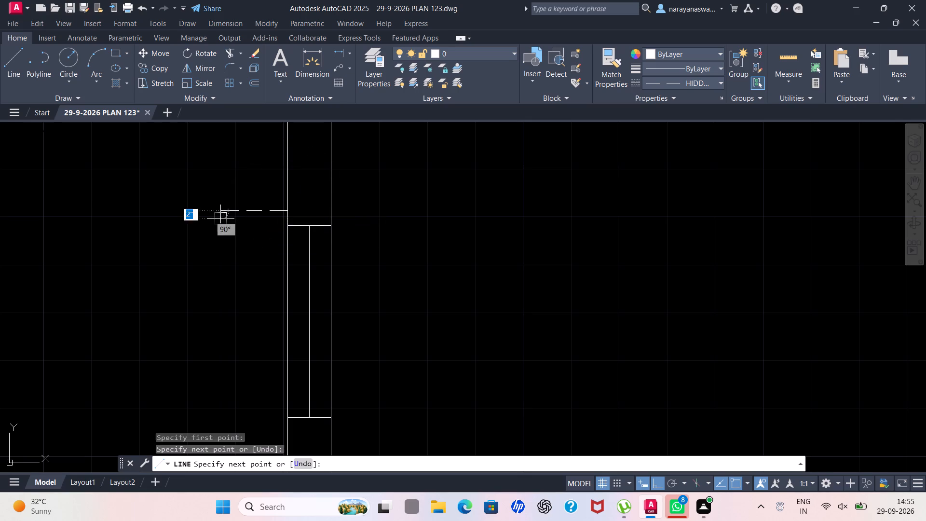
{"action": "scroll", "coordinate": [212, 345], "scroll_direction": "down", "scroll_amount": 3}
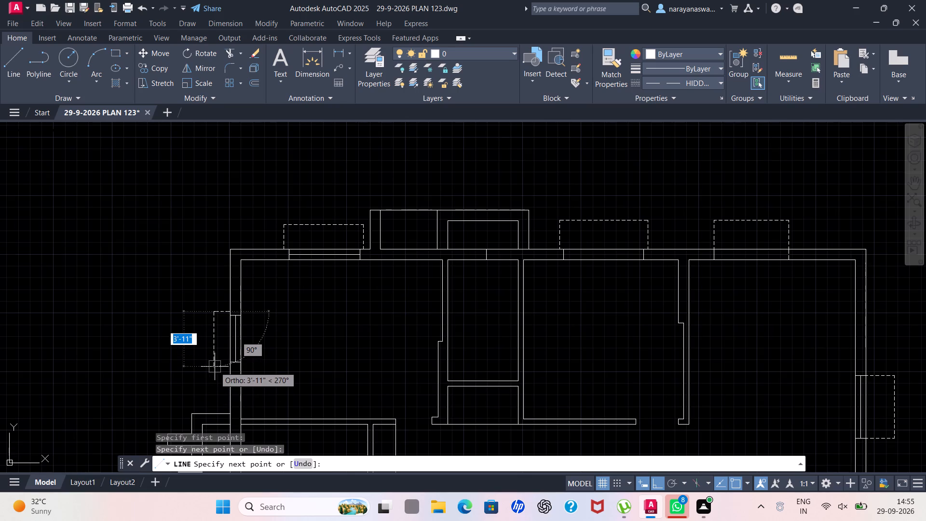
{"action": "scroll", "coordinate": [210, 372], "scroll_direction": "up", "scroll_amount": 3}
{"action": "left_click", "coordinate": [231, 363]}
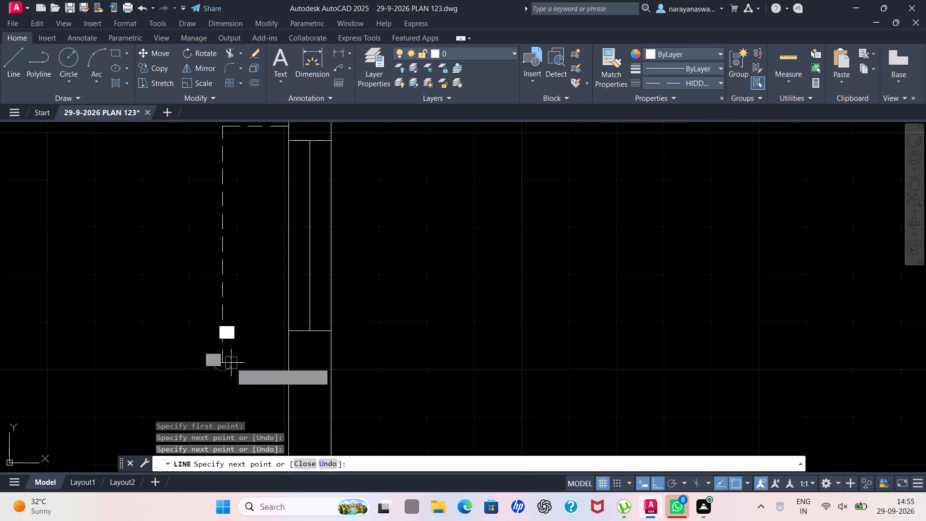
{"action": "left_click", "coordinate": [285, 360]}
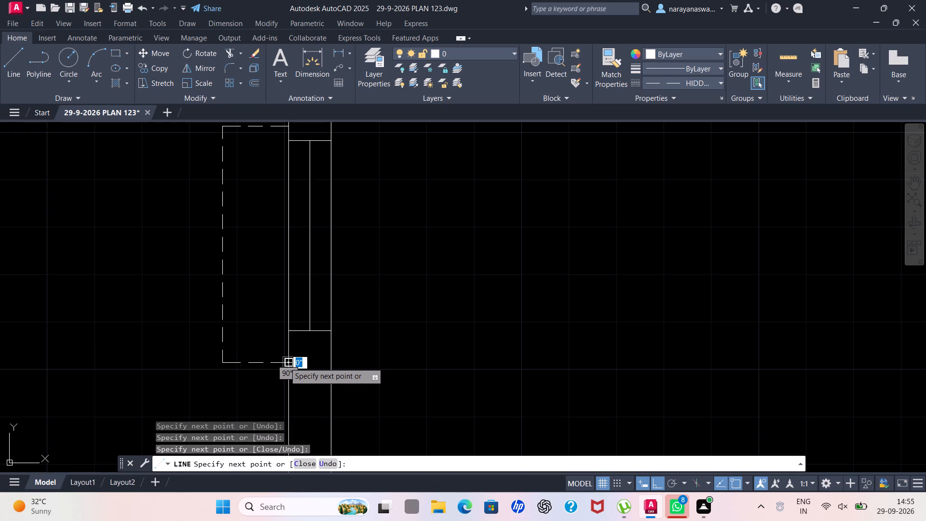
{"action": "key", "text": "Escape"}
Draw the upper and outer dashed lines, about 5 ft long on the outer side, outside the lower-left room's left-wall window.
{"action": "scroll", "coordinate": [285, 356], "scroll_direction": "down", "scroll_amount": 1}
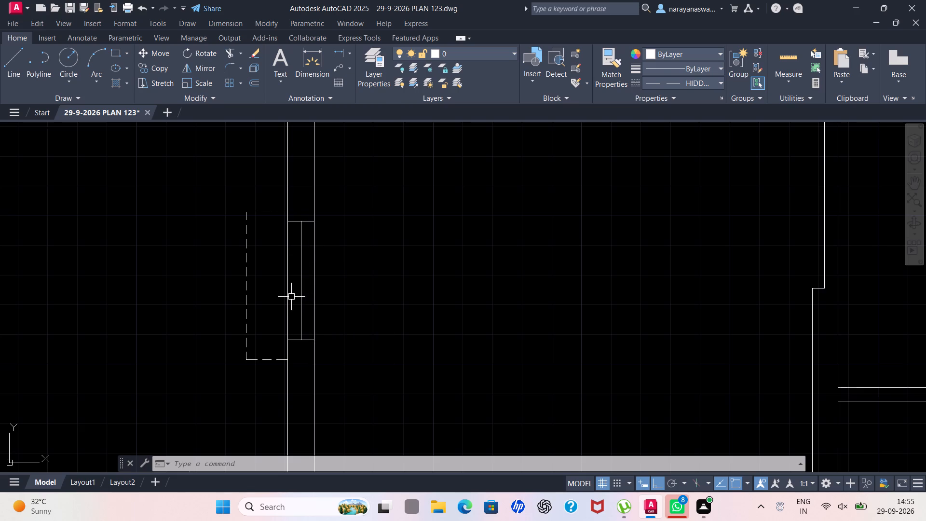
{"action": "scroll", "coordinate": [289, 300], "scroll_direction": "down", "scroll_amount": 2}
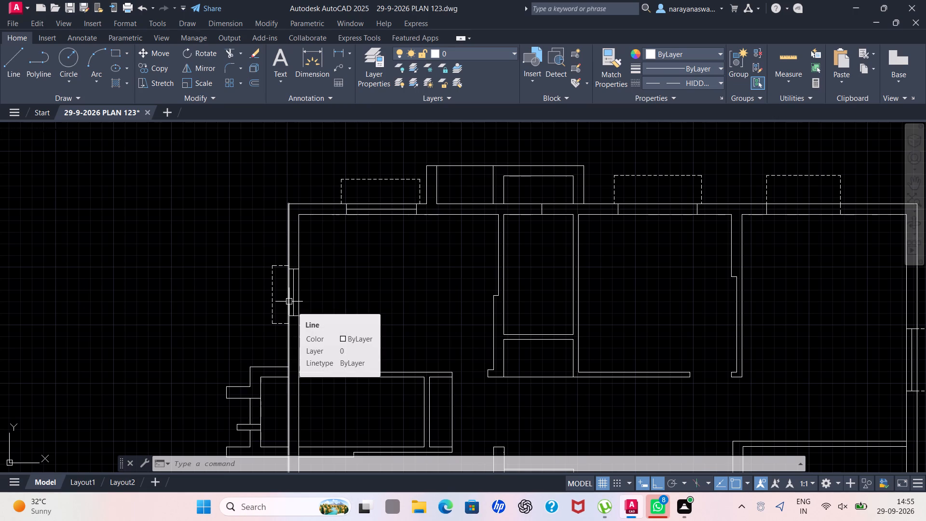
{"action": "scroll", "coordinate": [302, 261], "scroll_direction": "down", "scroll_amount": 3}
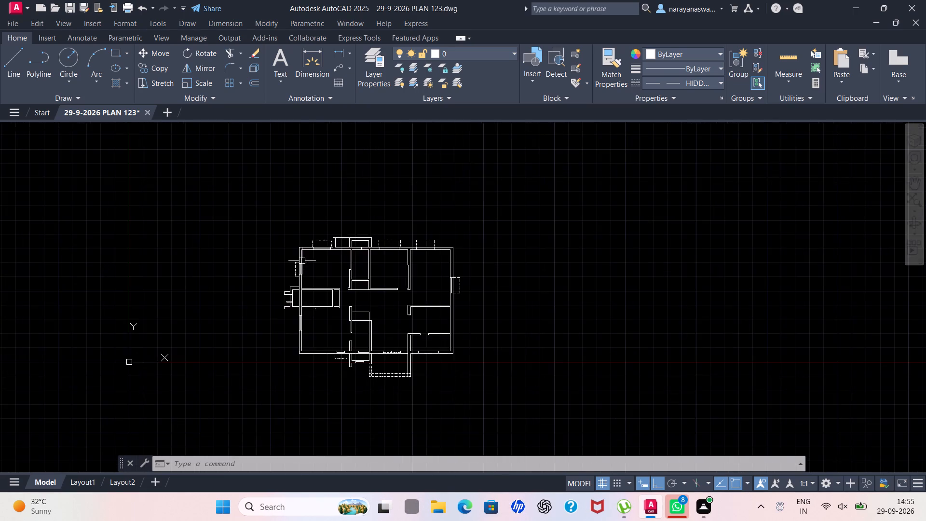
{"action": "scroll", "coordinate": [271, 388], "scroll_direction": "up", "scroll_amount": 2}
{"action": "key", "text": "space"}
{"action": "scroll", "coordinate": [333, 200], "scroll_direction": "up", "scroll_amount": 2}
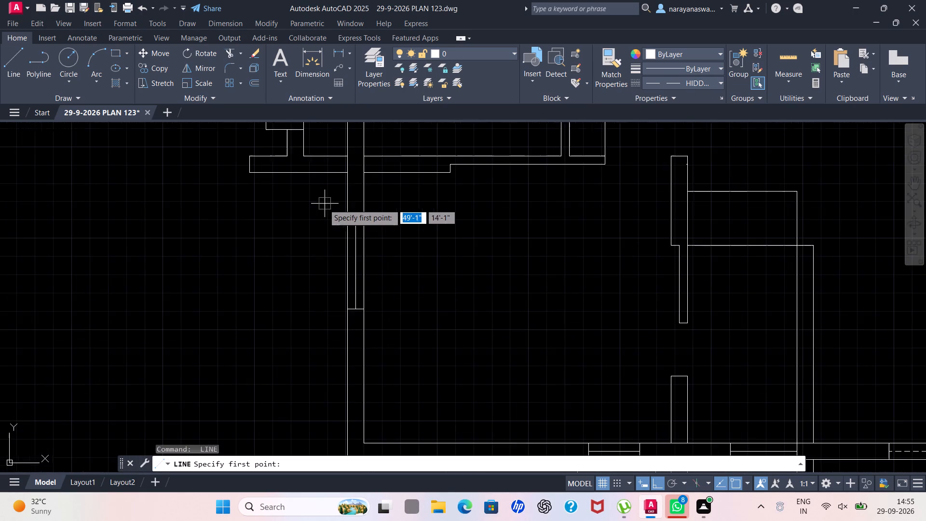
{"action": "scroll", "coordinate": [329, 219], "scroll_direction": "up", "scroll_amount": 2}
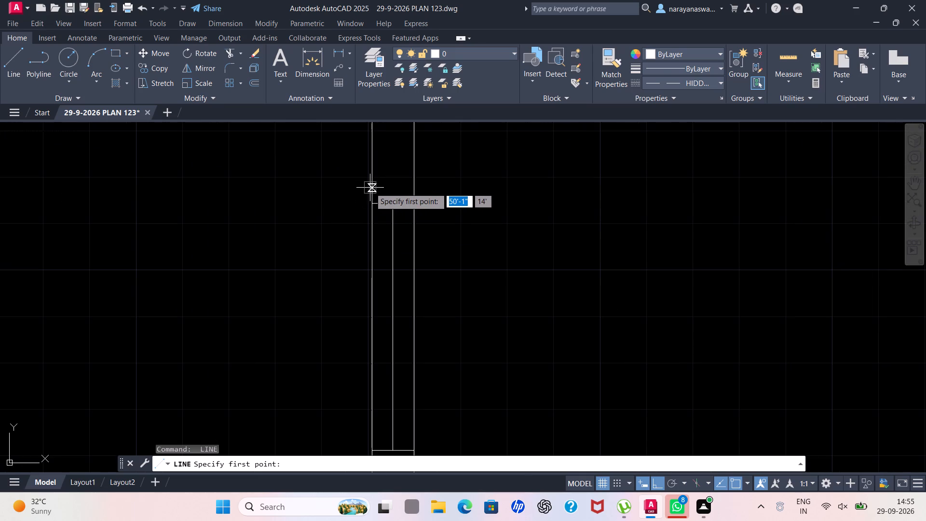
{"action": "left_click", "coordinate": [370, 188]}
{"action": "left_click", "coordinate": [288, 198]}
{"action": "scroll", "coordinate": [251, 354], "scroll_direction": "down", "scroll_amount": 2}
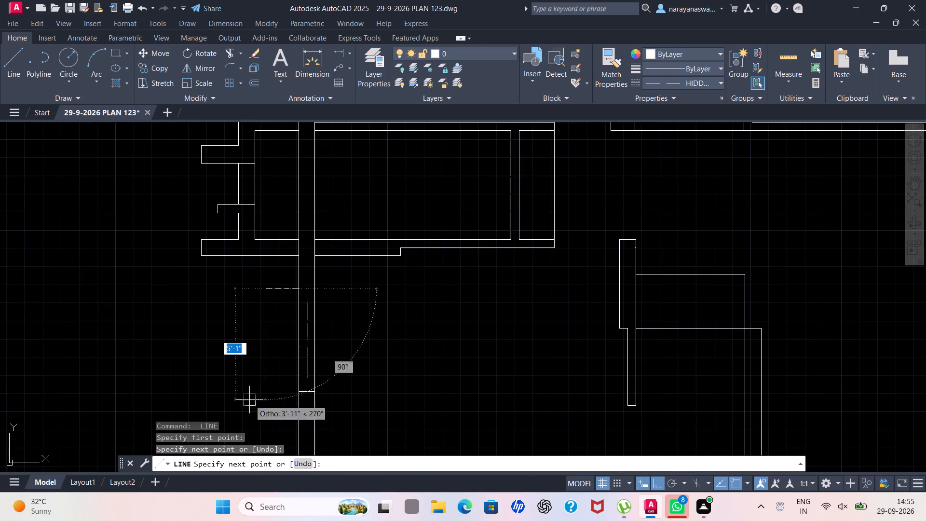
{"action": "scroll", "coordinate": [249, 423], "scroll_direction": "up", "scroll_amount": 2}
{"action": "left_click", "coordinate": [304, 378]}
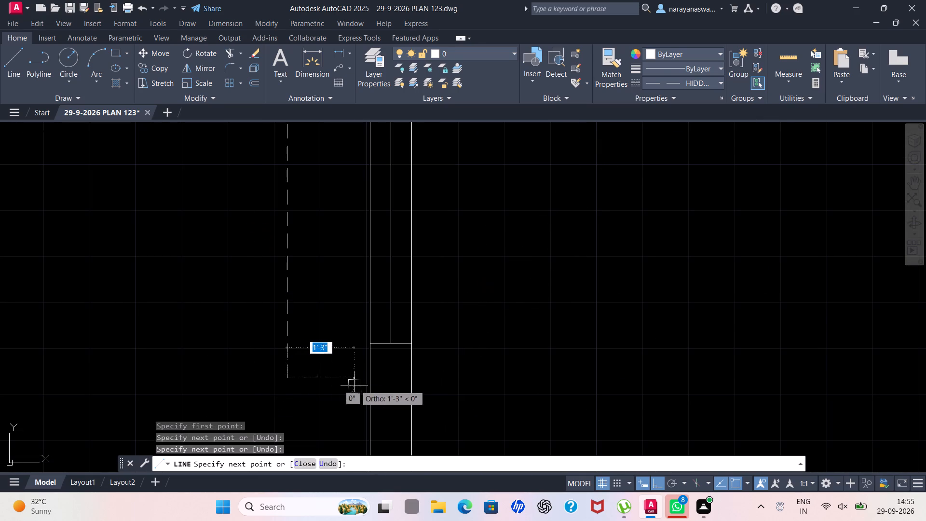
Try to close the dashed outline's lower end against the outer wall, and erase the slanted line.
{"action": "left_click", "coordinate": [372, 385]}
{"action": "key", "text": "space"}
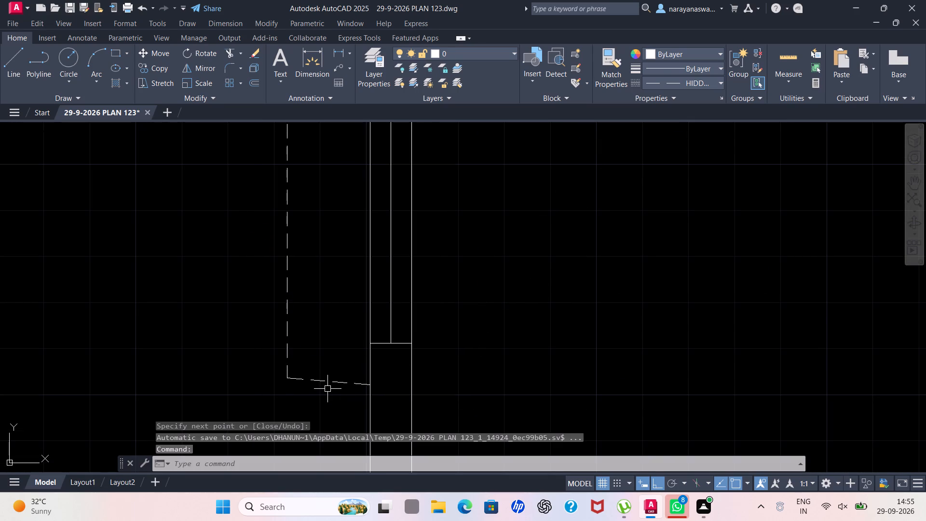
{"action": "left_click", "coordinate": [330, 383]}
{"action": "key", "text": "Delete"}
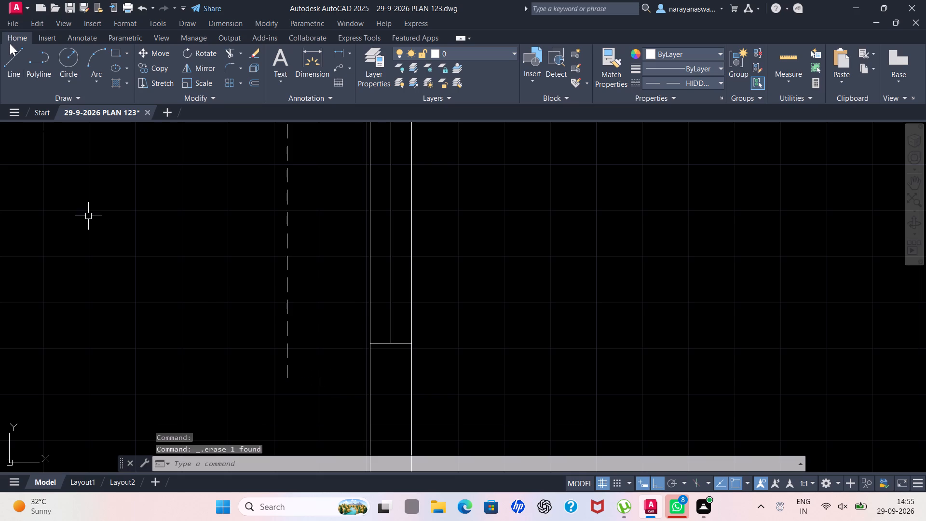
Close the lower-left window's dashed outline with a horizontal line from its lower outer corner to the wall face.
{"action": "left_click", "coordinate": [10, 48]}
{"action": "left_click", "coordinate": [284, 375]}
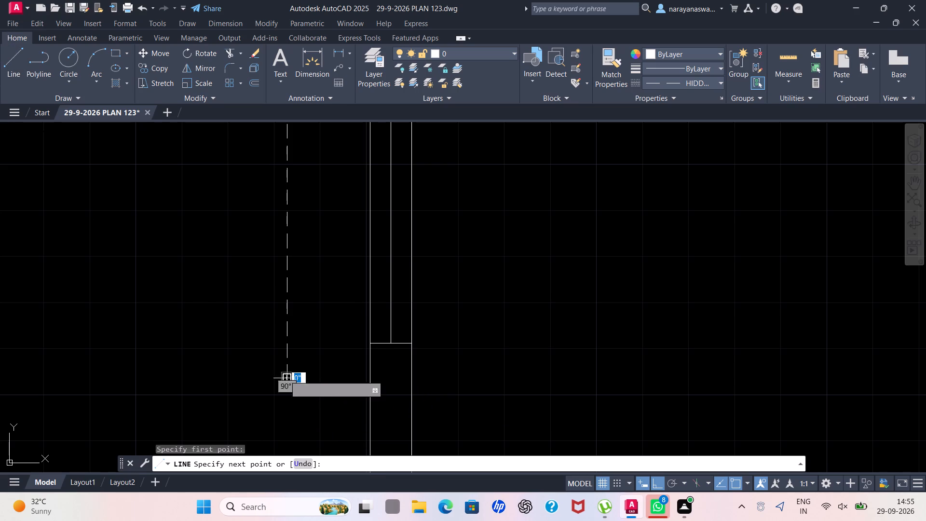
{"action": "left_click", "coordinate": [368, 382]}
{"action": "key", "text": "Escape"}
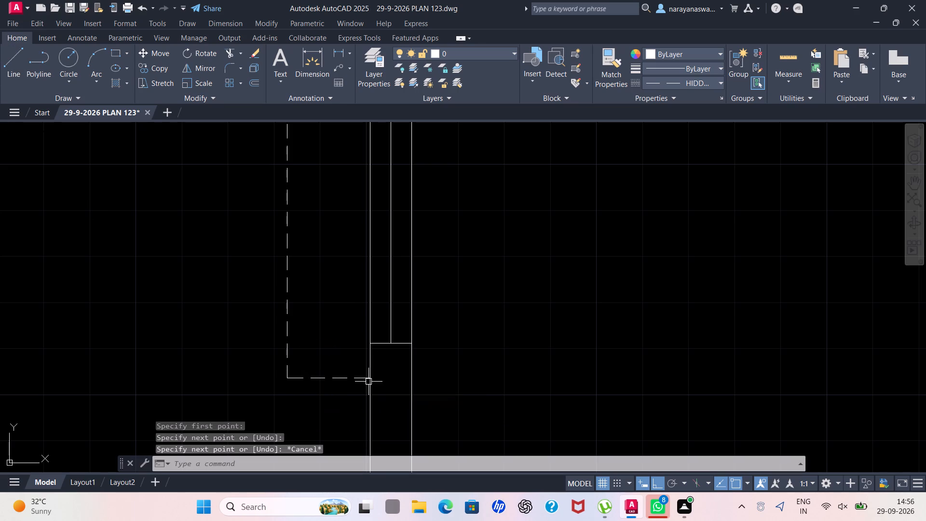
{"action": "scroll", "coordinate": [368, 382], "scroll_direction": "down", "scroll_amount": 3}
{"action": "scroll", "coordinate": [369, 381], "scroll_direction": "up", "scroll_amount": 1}
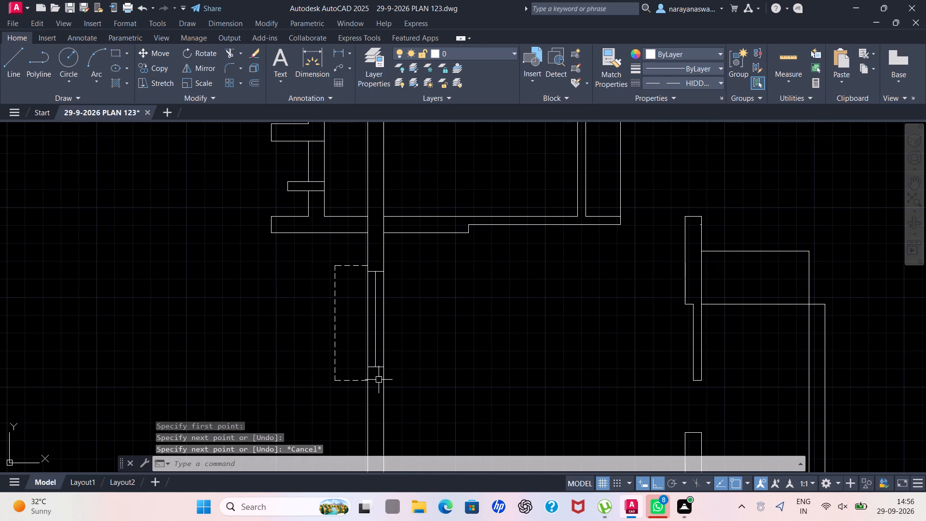
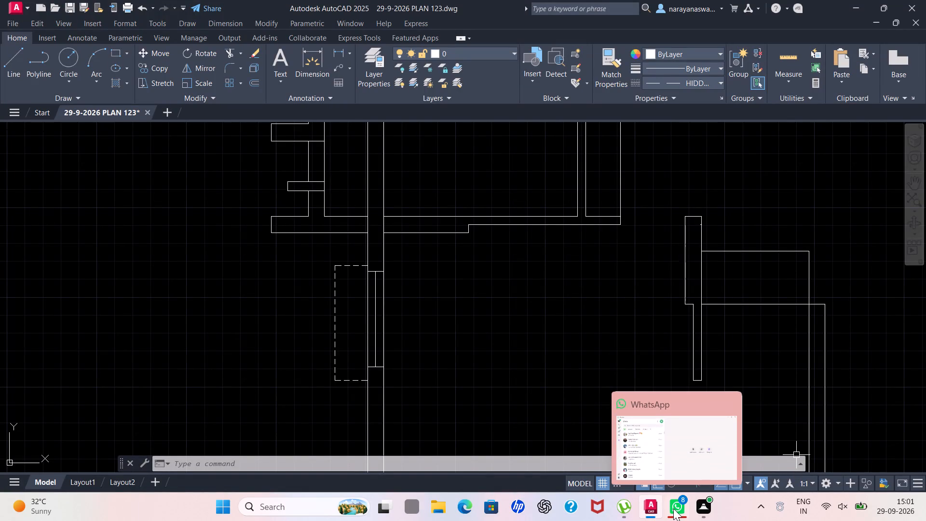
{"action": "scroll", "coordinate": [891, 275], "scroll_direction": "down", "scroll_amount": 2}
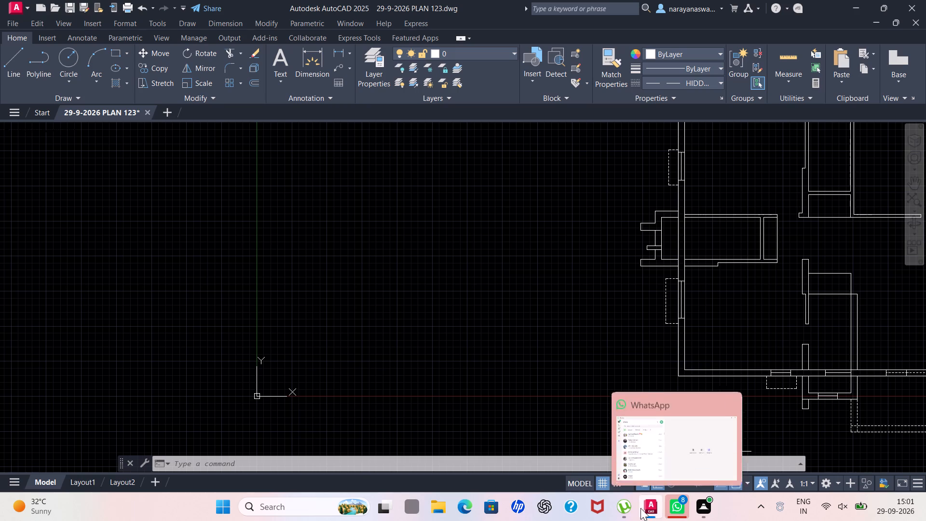
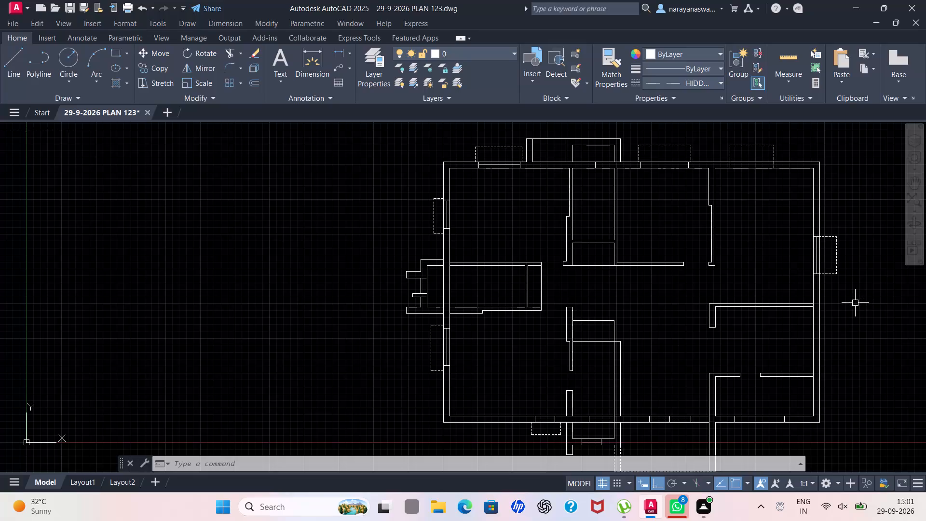
Trim the overlapping line ends at both lower corners of the dashed double outline projecting below the bottom wall.
{"action": "scroll", "coordinate": [855, 303], "scroll_direction": "down", "scroll_amount": 1}
{"action": "scroll", "coordinate": [898, 316], "scroll_direction": "up", "scroll_amount": 2}
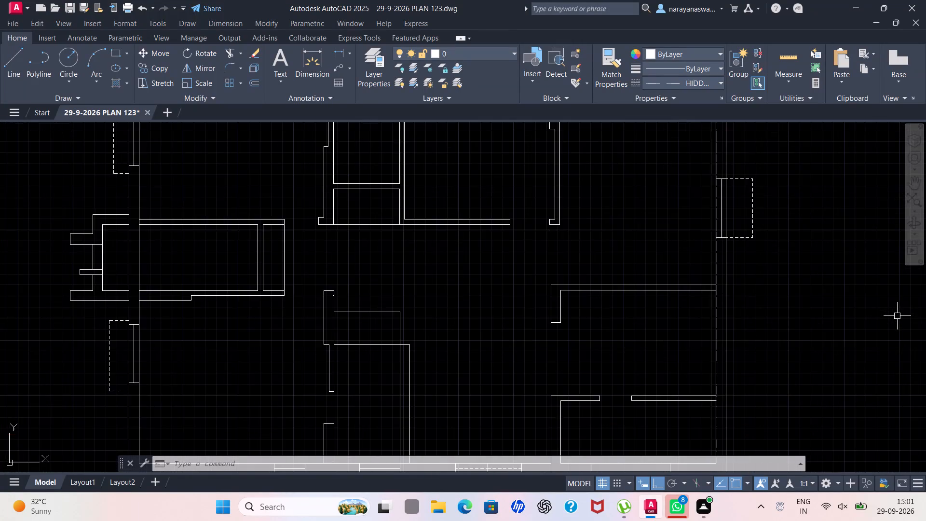
{"action": "scroll", "coordinate": [894, 318], "scroll_direction": "down", "scroll_amount": 2}
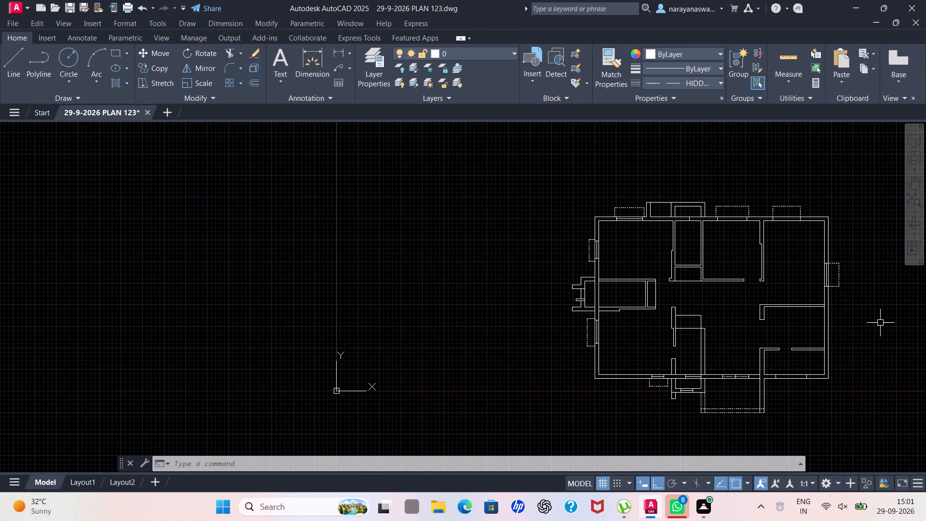
{"action": "scroll", "coordinate": [806, 410], "scroll_direction": "up", "scroll_amount": 3}
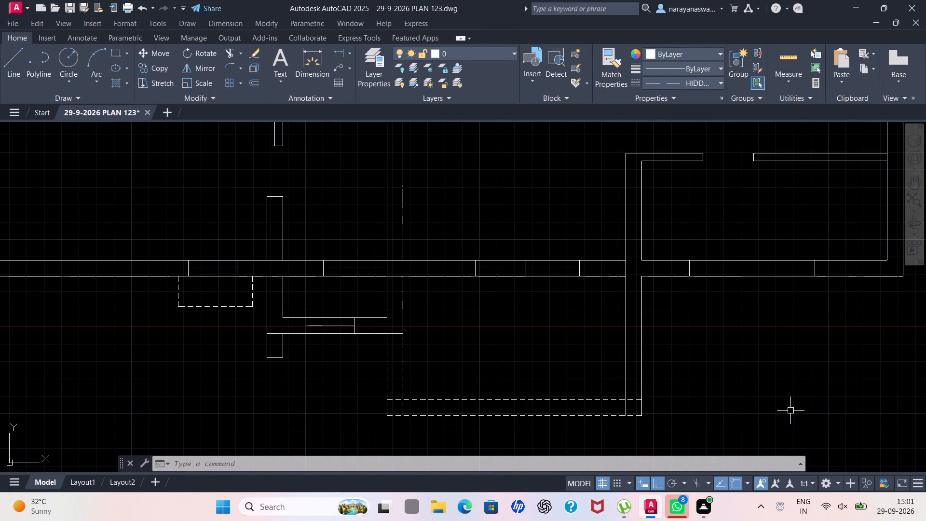
{"action": "type", "text": "tr"}
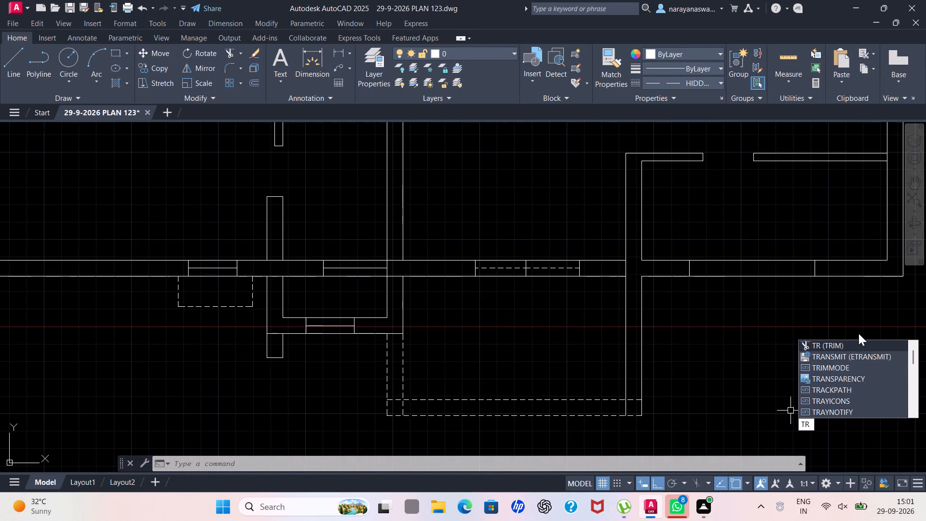
{"action": "left_click", "coordinate": [858, 343]}
{"action": "scroll", "coordinate": [631, 428], "scroll_direction": "up", "scroll_amount": 3}
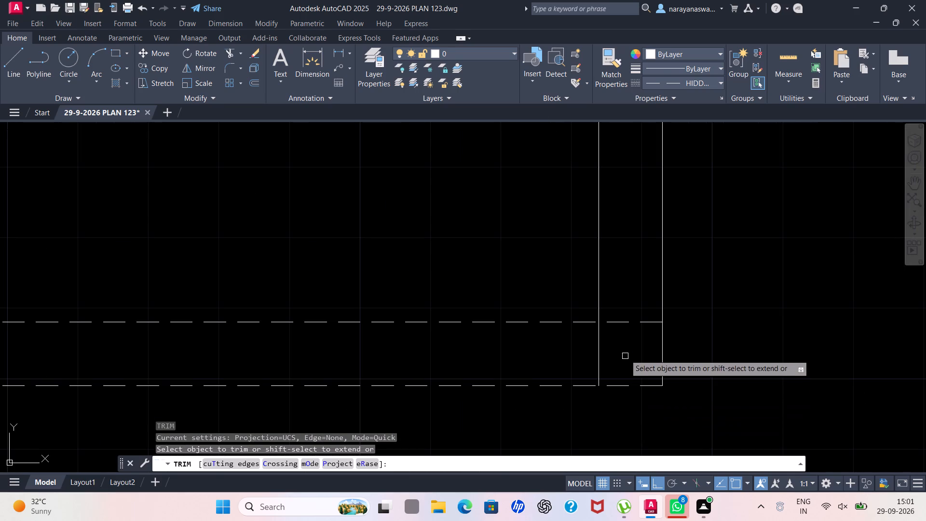
{"action": "left_click_drag", "start_coordinate": [639, 285], "coordinate": [558, 361]}
{"action": "scroll", "coordinate": [567, 359], "scroll_direction": "down", "scroll_amount": 3}
{"action": "scroll", "coordinate": [285, 316], "scroll_direction": "up", "scroll_amount": 2}
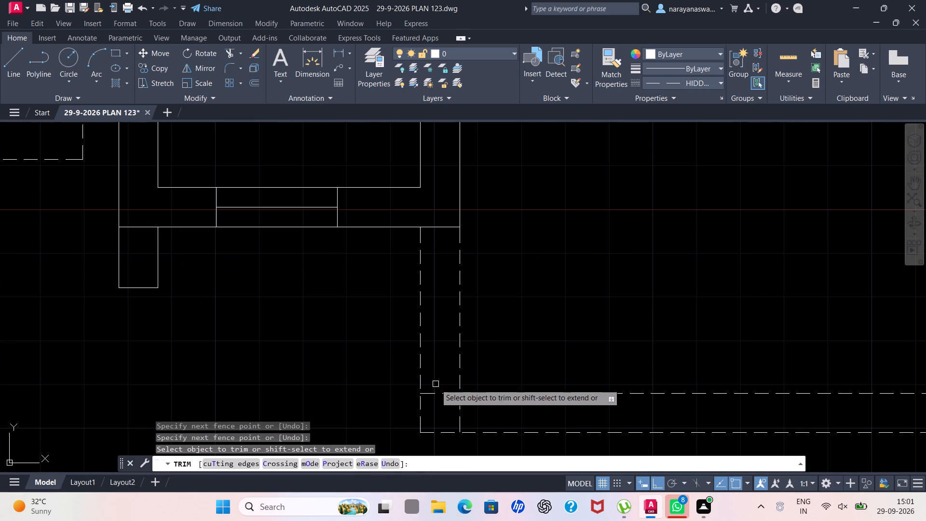
{"action": "left_click_drag", "start_coordinate": [436, 381], "coordinate": [497, 431]}
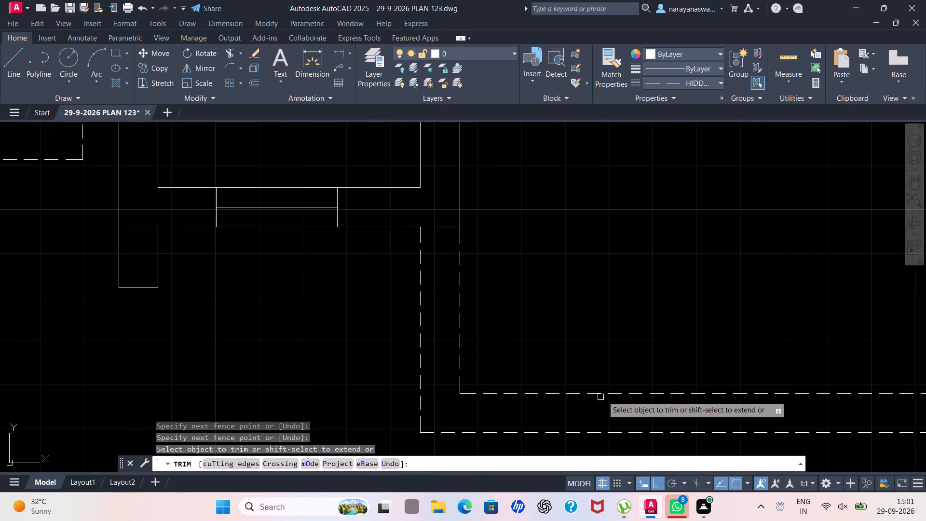
{"action": "key", "text": "Escape"}
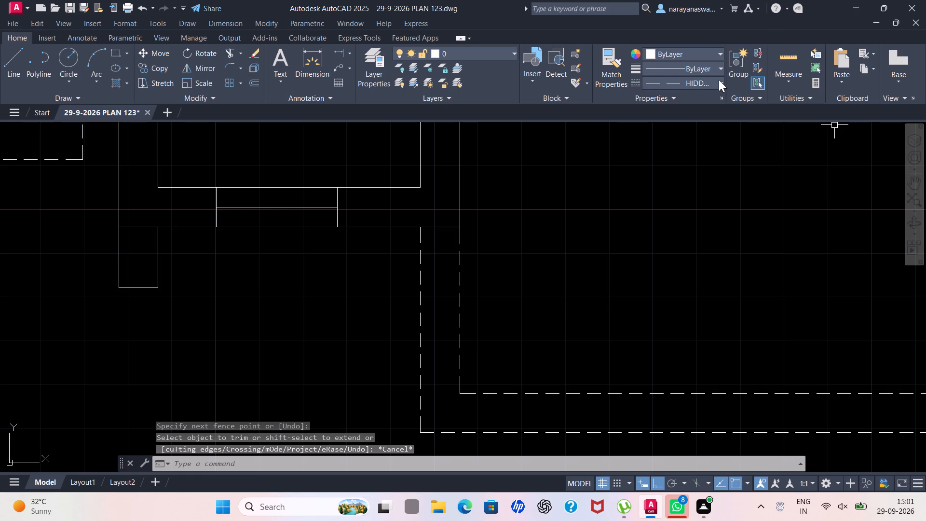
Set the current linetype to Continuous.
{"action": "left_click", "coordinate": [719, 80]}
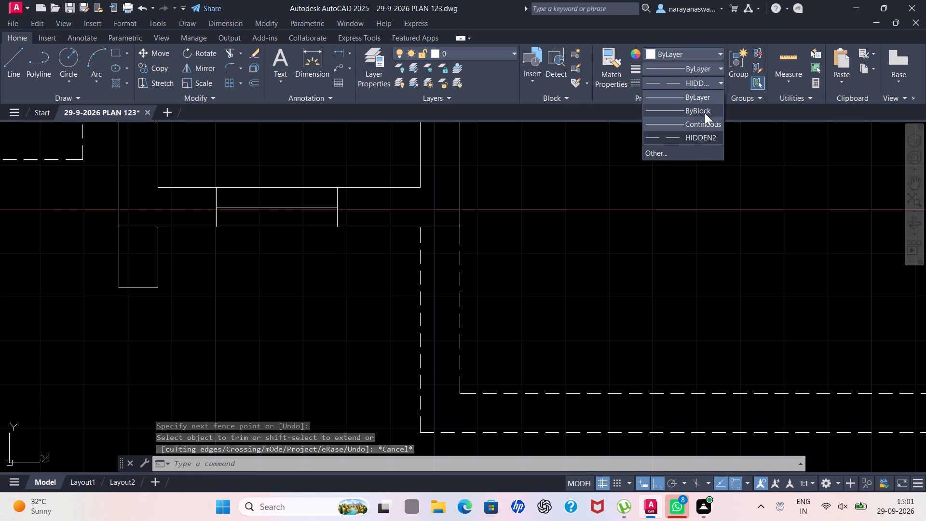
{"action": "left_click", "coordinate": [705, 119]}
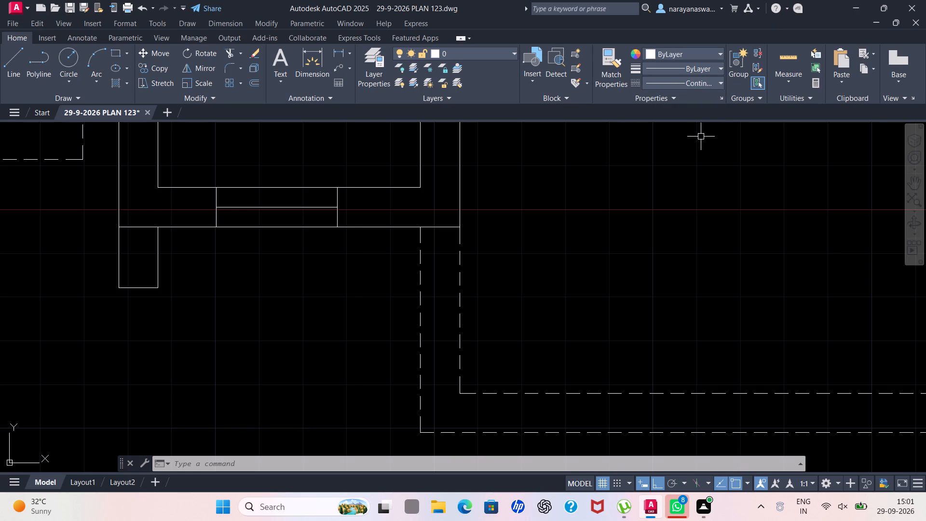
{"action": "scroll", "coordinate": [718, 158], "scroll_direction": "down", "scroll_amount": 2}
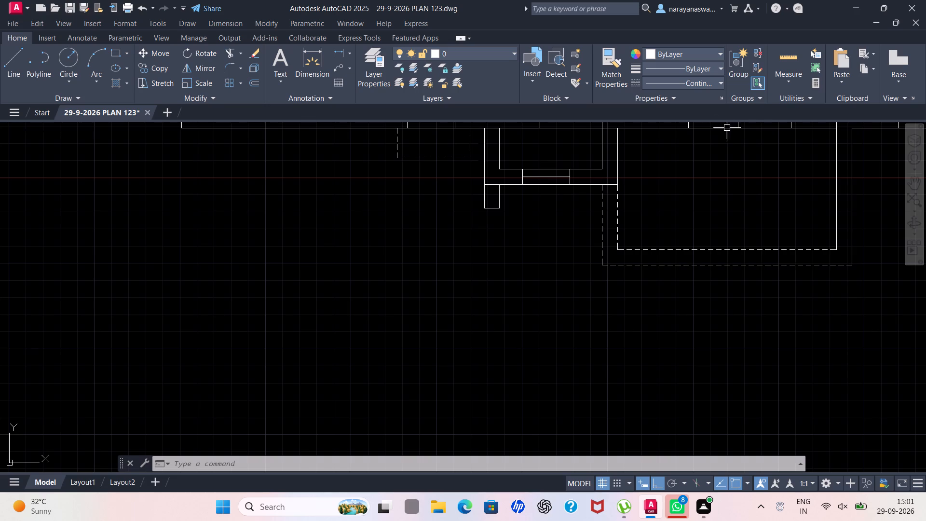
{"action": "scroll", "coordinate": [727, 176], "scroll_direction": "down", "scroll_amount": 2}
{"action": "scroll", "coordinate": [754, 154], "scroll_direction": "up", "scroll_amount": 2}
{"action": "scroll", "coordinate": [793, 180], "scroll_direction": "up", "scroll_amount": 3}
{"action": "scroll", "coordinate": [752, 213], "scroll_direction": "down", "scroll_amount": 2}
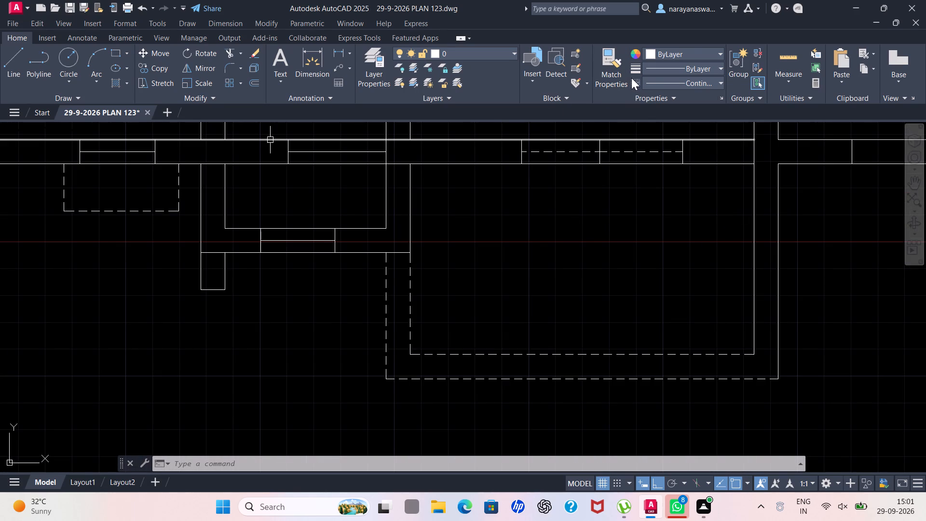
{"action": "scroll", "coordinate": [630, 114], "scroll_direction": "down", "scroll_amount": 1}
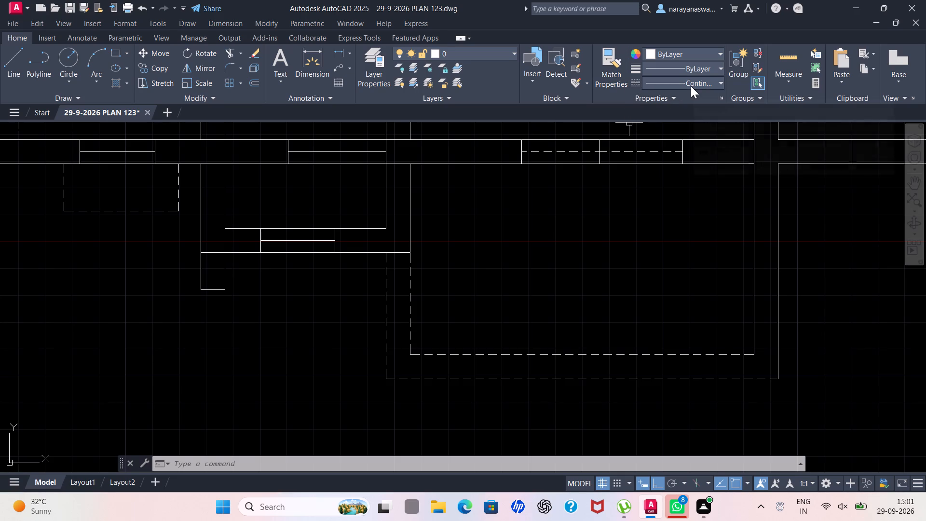
Using the ByBlock linetype, draw an L-shaped centre line between the paired dashed lines, down from the wall and about 11 ft across.
{"action": "left_click", "coordinate": [717, 83]}
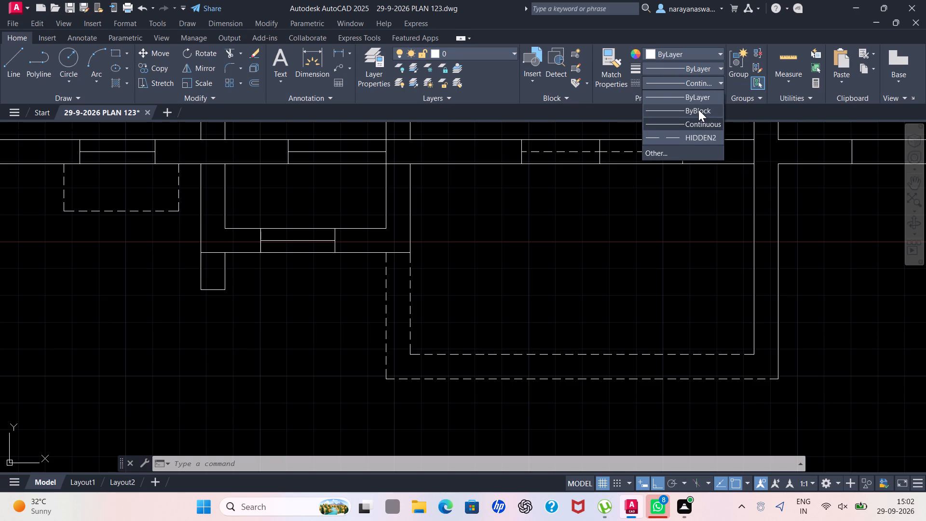
{"action": "left_click", "coordinate": [698, 109]}
{"action": "left_click", "coordinate": [17, 46]}
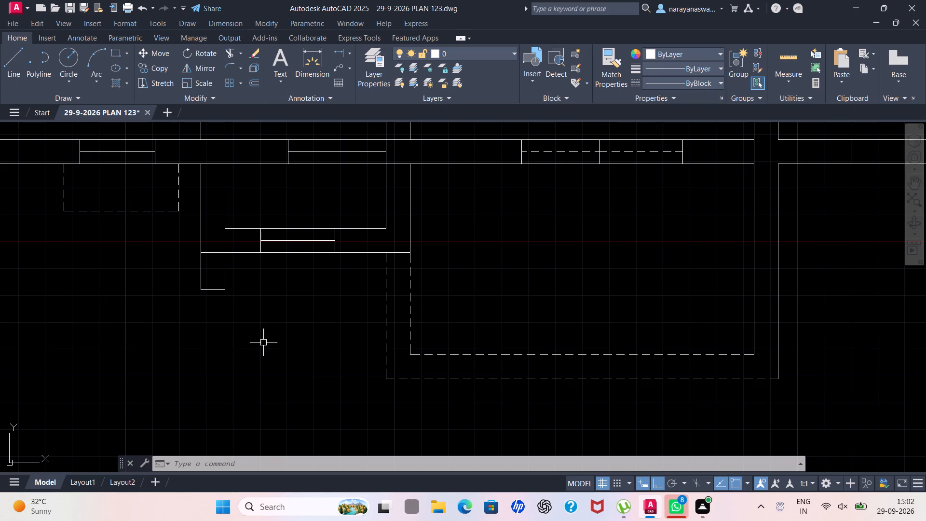
{"action": "scroll", "coordinate": [380, 335], "scroll_direction": "down", "scroll_amount": 1}
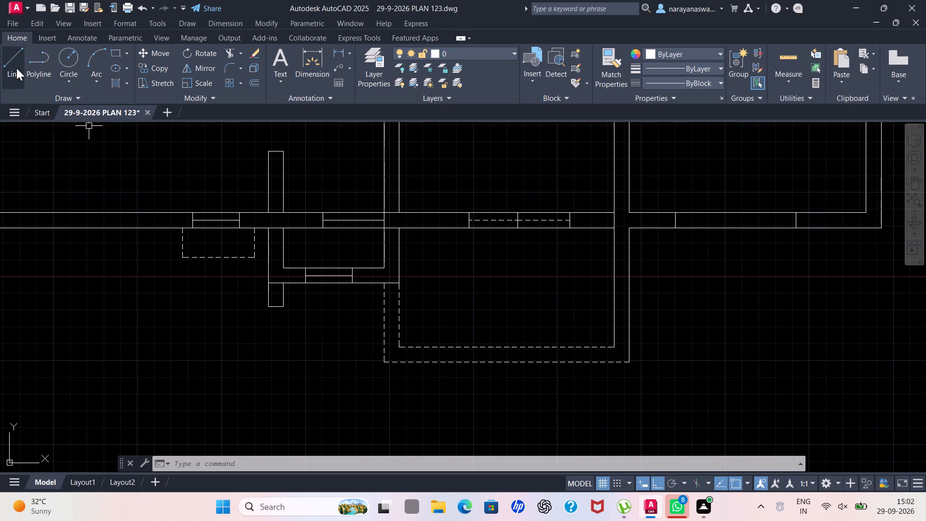
{"action": "left_click", "coordinate": [16, 68]}
{"action": "scroll", "coordinate": [382, 337], "scroll_direction": "up", "scroll_amount": 2}
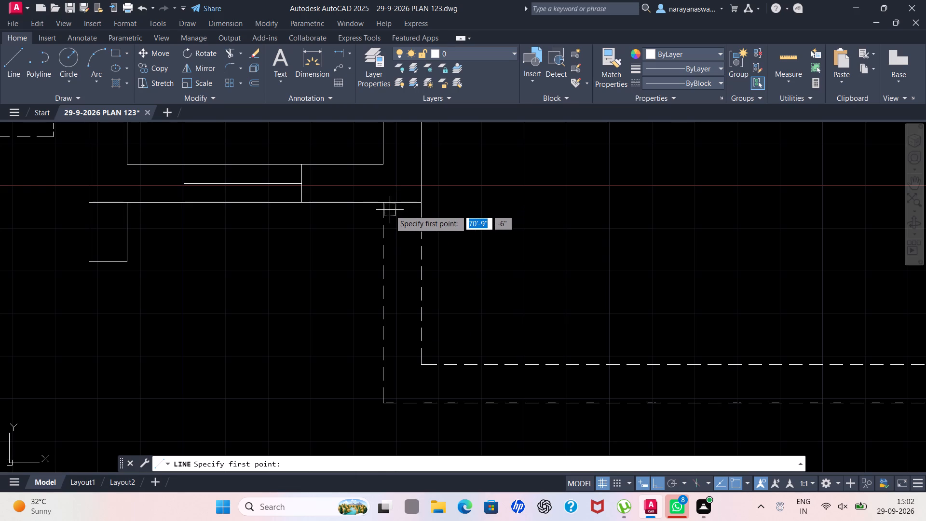
{"action": "scroll", "coordinate": [390, 210], "scroll_direction": "up", "scroll_amount": 1}
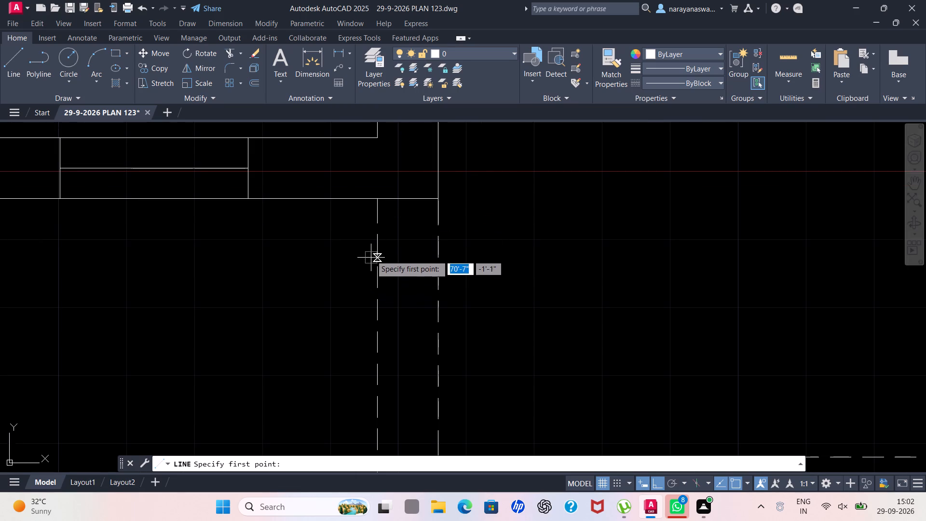
{"action": "scroll", "coordinate": [366, 174], "scroll_direction": "up", "scroll_amount": 1}
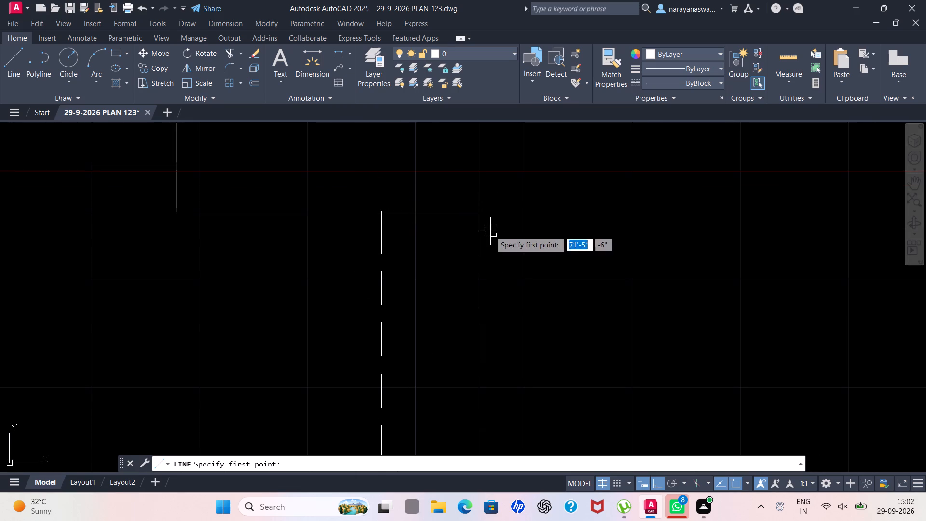
{"action": "left_click", "coordinate": [428, 210]}
{"action": "scroll", "coordinate": [424, 314], "scroll_direction": "down", "scroll_amount": 3}
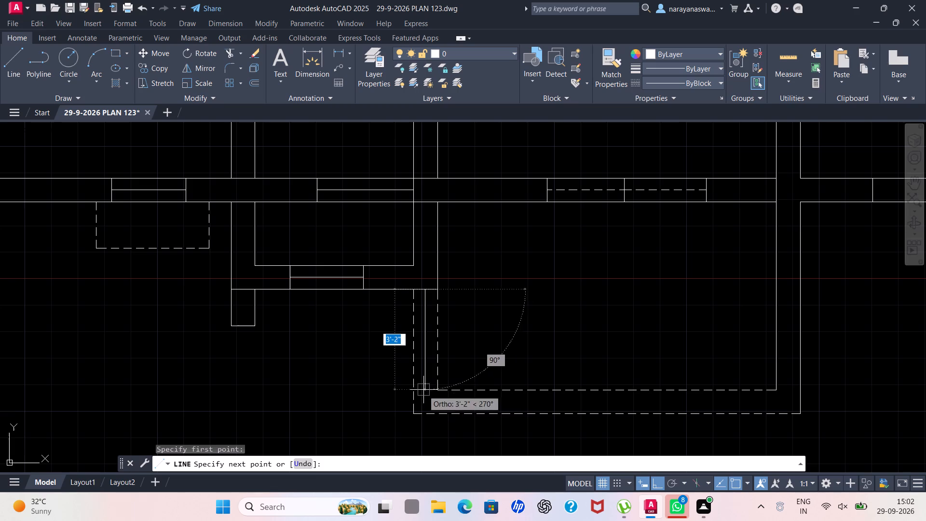
{"action": "left_click", "coordinate": [429, 402]}
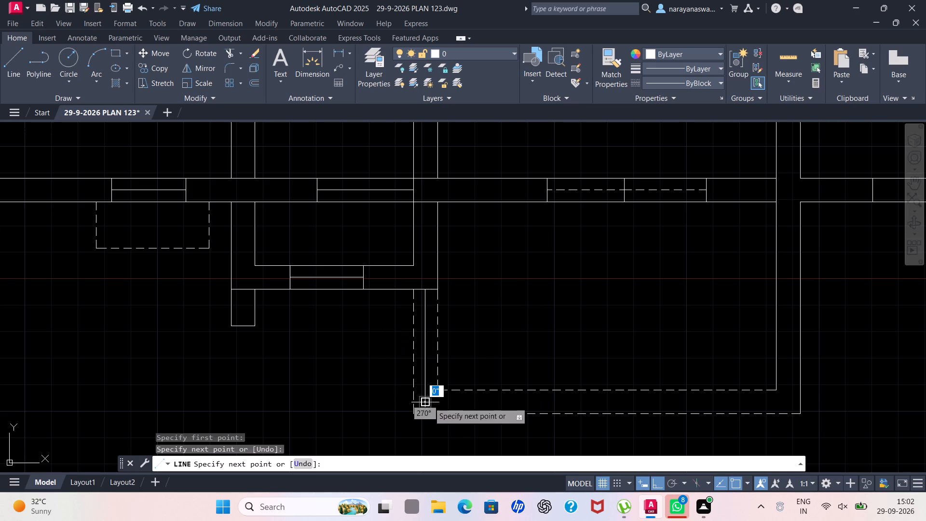
{"action": "left_click", "coordinate": [787, 399]}
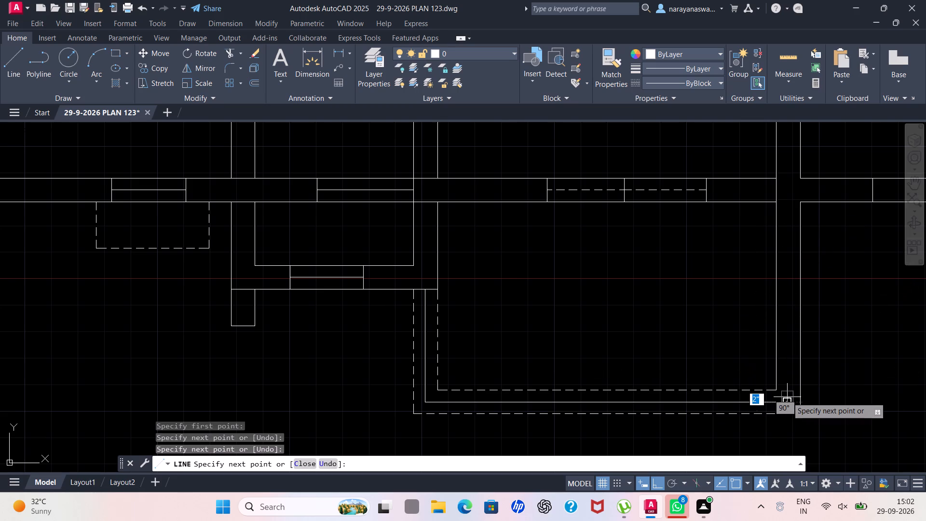
{"action": "key", "text": "Escape"}
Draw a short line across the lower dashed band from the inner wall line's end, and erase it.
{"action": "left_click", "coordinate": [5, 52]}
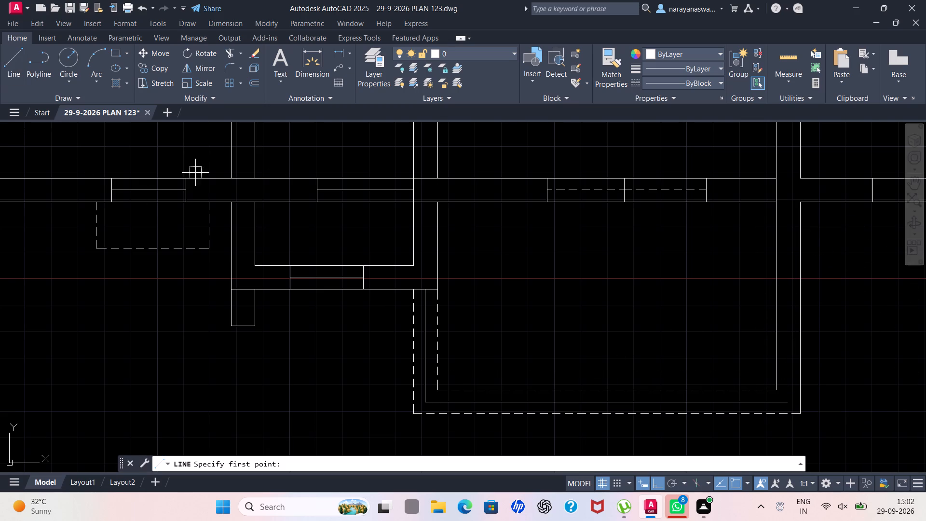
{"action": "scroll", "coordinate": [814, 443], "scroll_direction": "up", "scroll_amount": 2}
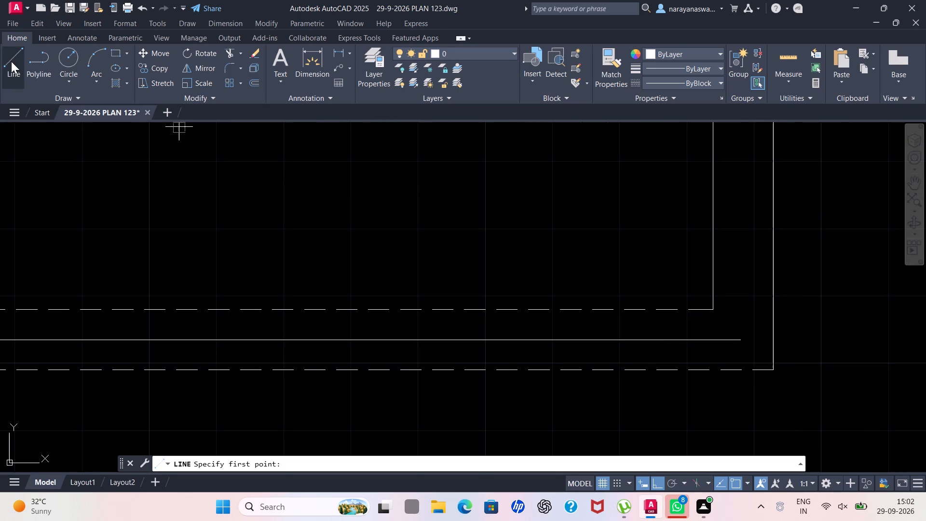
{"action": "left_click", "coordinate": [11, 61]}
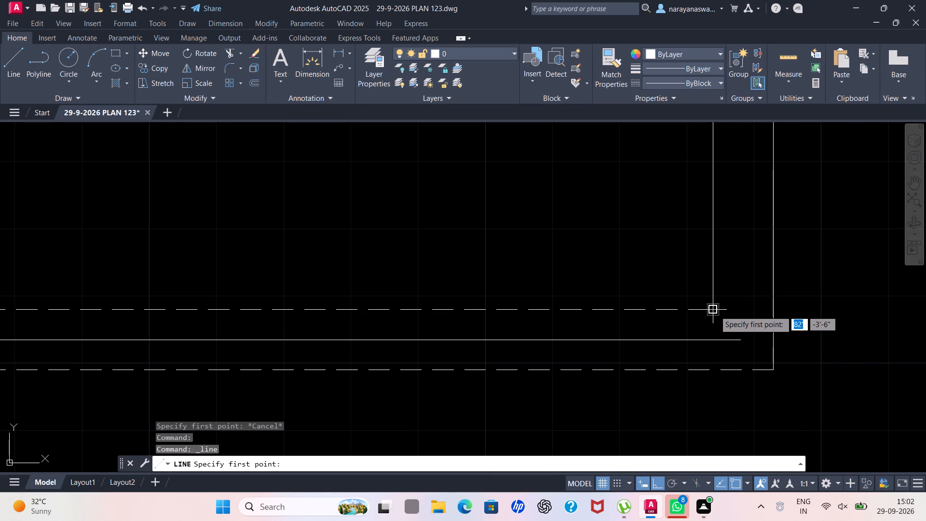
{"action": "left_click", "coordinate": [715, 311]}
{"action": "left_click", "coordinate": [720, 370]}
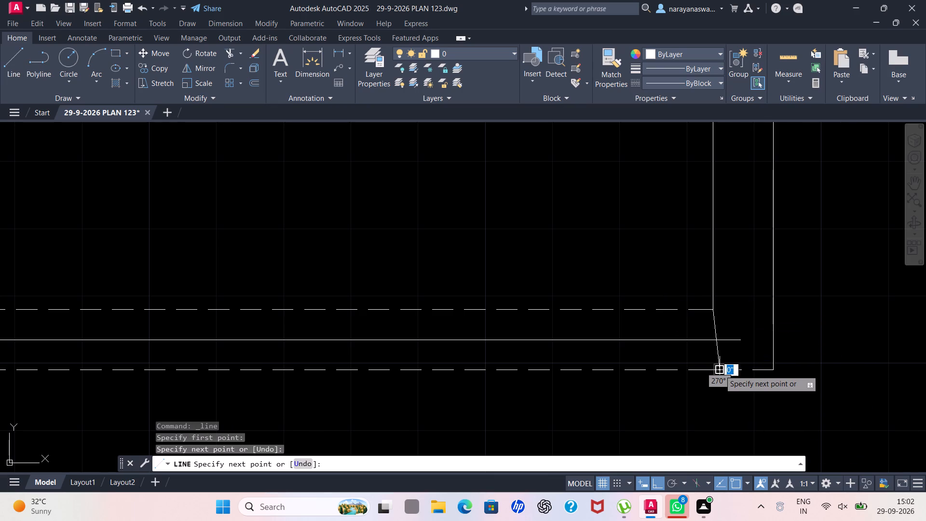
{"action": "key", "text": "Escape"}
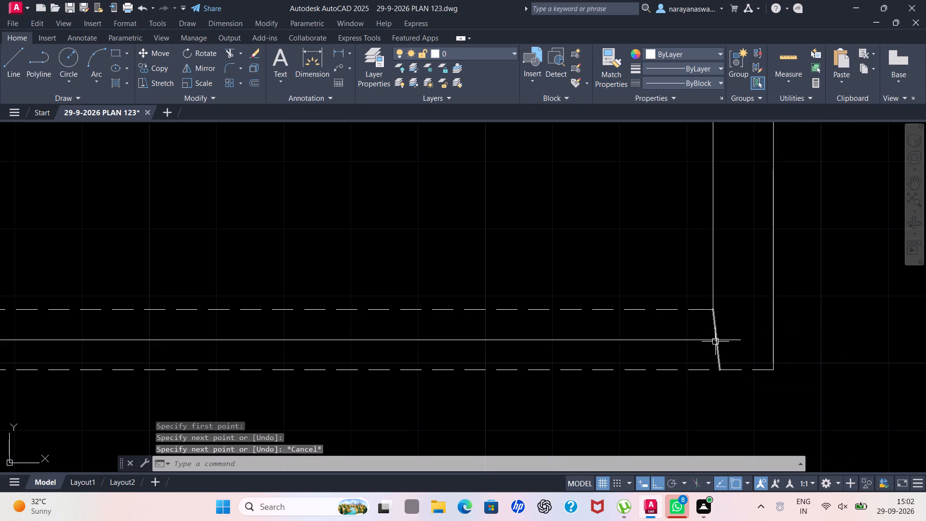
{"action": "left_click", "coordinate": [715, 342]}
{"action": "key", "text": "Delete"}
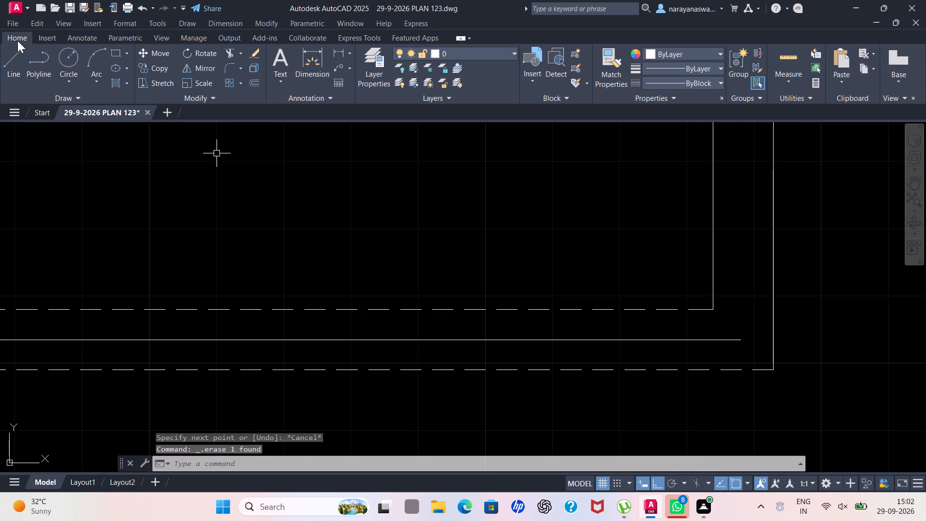
Draw a vertical line from the inner wall line's end straight down to the outer dashed line, closing the band.
{"action": "left_click", "coordinate": [5, 65]}
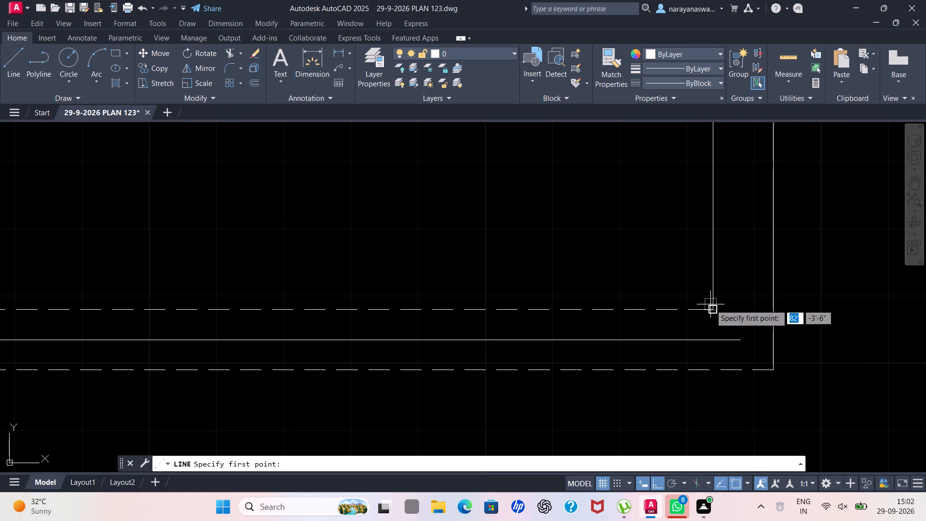
{"action": "left_click", "coordinate": [712, 307]}
{"action": "left_click", "coordinate": [716, 365]}
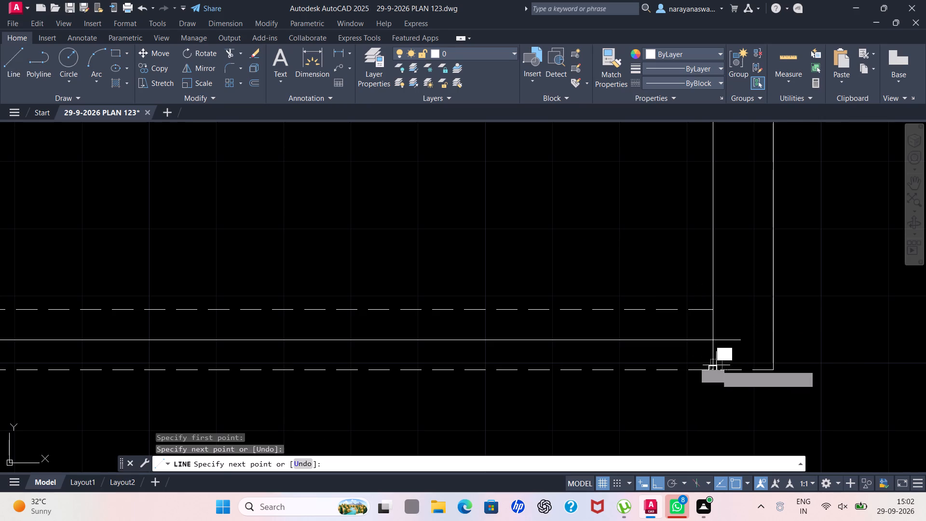
{"action": "key", "text": "Escape"}
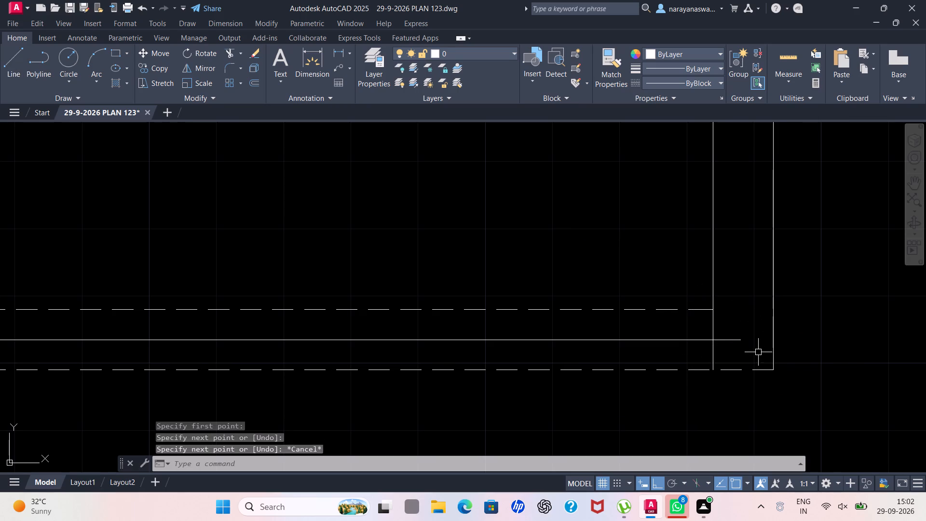
{"action": "key", "text": "y"}
{"action": "key", "text": "Delete"}
{"action": "key", "text": "BackSpace"}
{"action": "key", "text": "Escape"}
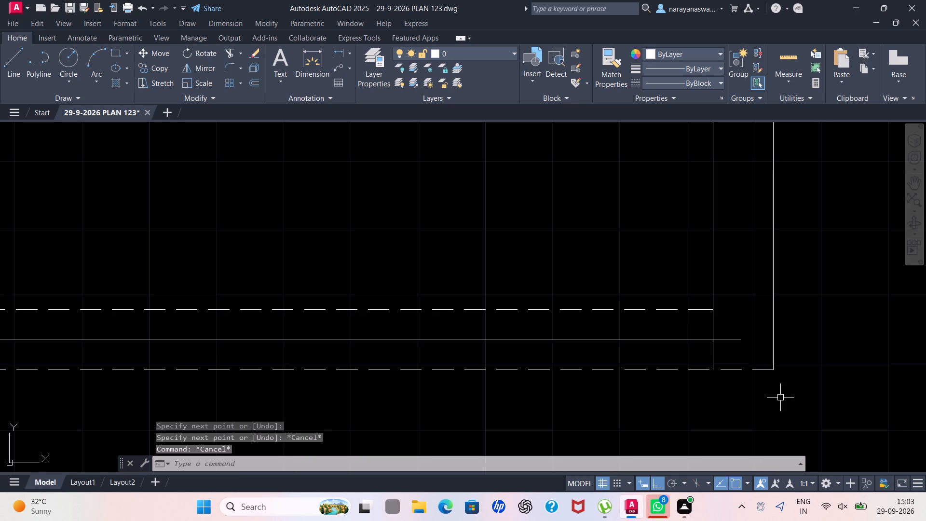
Trim the end of the centre line that extends past the inner wall line in the lower dashed band.
{"action": "scroll", "coordinate": [791, 363], "scroll_direction": "down", "scroll_amount": 1}
{"action": "scroll", "coordinate": [823, 390], "scroll_direction": "up", "scroll_amount": 2}
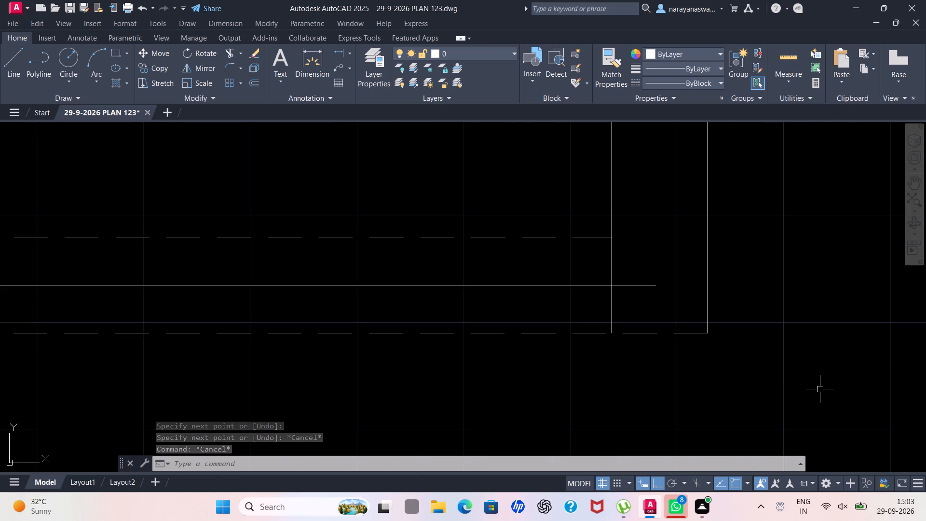
{"action": "type", "text": "tr"}
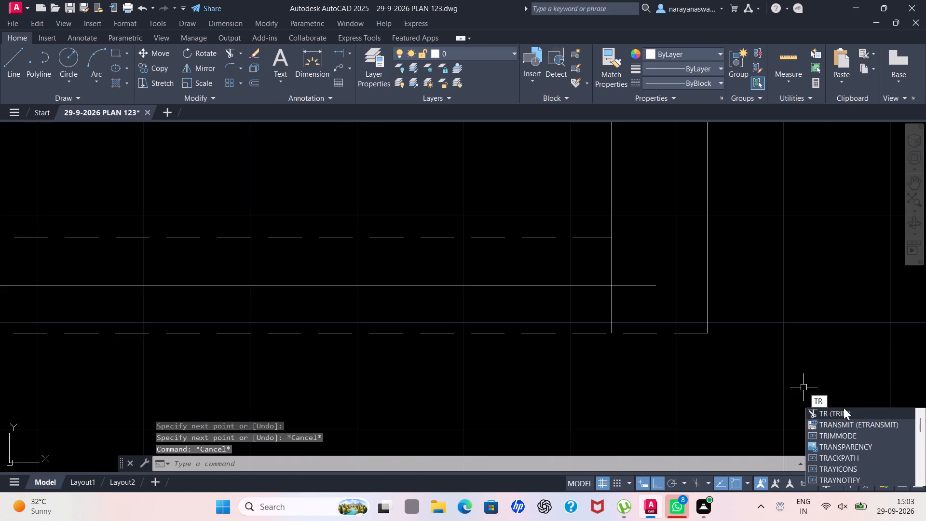
{"action": "left_click", "coordinate": [844, 409]}
{"action": "left_click_drag", "start_coordinate": [649, 259], "coordinate": [644, 305]}
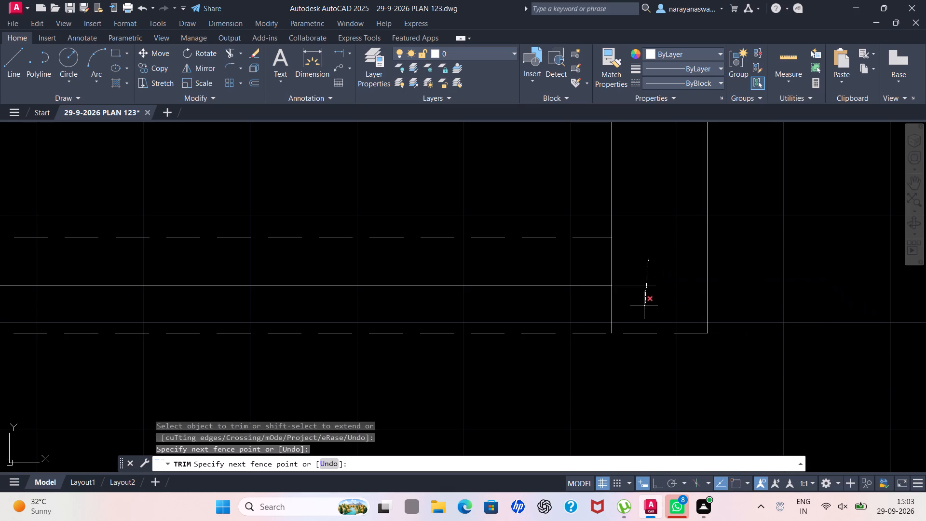
{"action": "scroll", "coordinate": [666, 272], "scroll_direction": "down", "scroll_amount": 3}
{"action": "scroll", "coordinate": [766, 261], "scroll_direction": "down", "scroll_amount": 2}
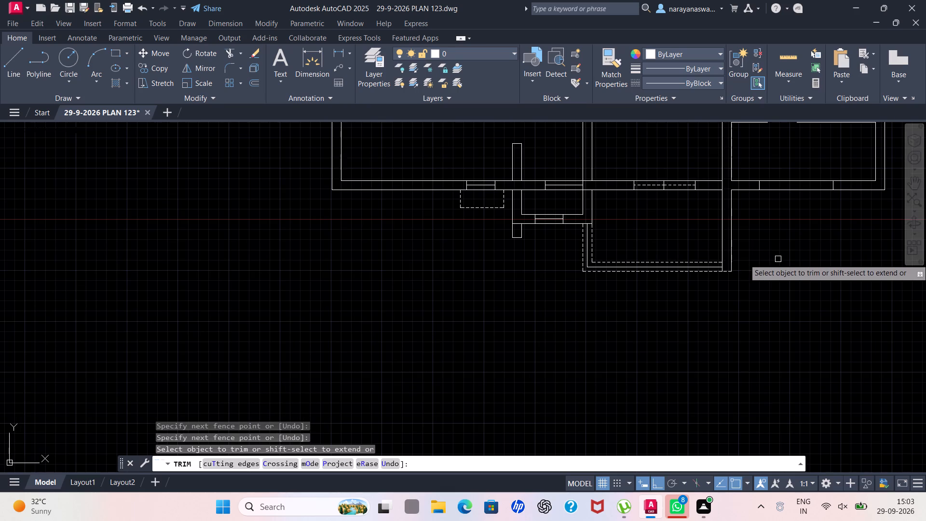
{"action": "key", "text": "Escape"}
Look over the whole floor plan, including its rooms, windows and dashed projections.
{"action": "scroll", "coordinate": [776, 260], "scroll_direction": "down", "scroll_amount": 2}
{"action": "scroll", "coordinate": [786, 254], "scroll_direction": "up", "scroll_amount": 3}
{"action": "scroll", "coordinate": [809, 241], "scroll_direction": "down", "scroll_amount": 4}
{"action": "scroll", "coordinate": [869, 145], "scroll_direction": "up", "scroll_amount": 1}
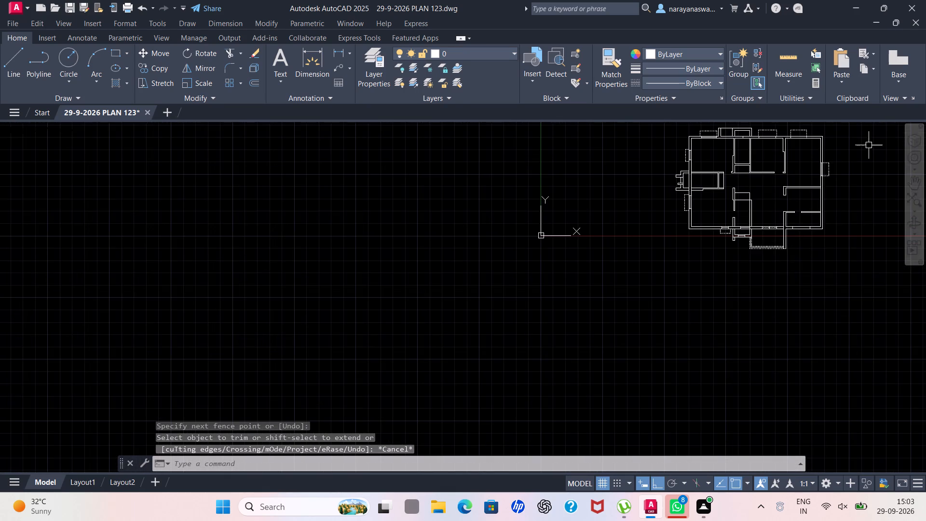
{"action": "scroll", "coordinate": [869, 145], "scroll_direction": "up", "scroll_amount": 1}
{"action": "scroll", "coordinate": [870, 146], "scroll_direction": "down", "scroll_amount": 3}
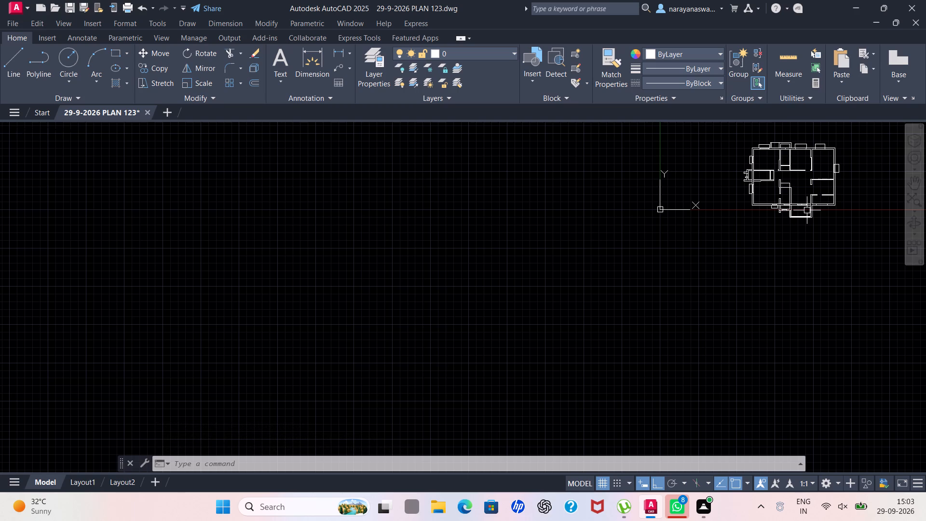
{"action": "scroll", "coordinate": [880, 126], "scroll_direction": "up", "scroll_amount": 3}
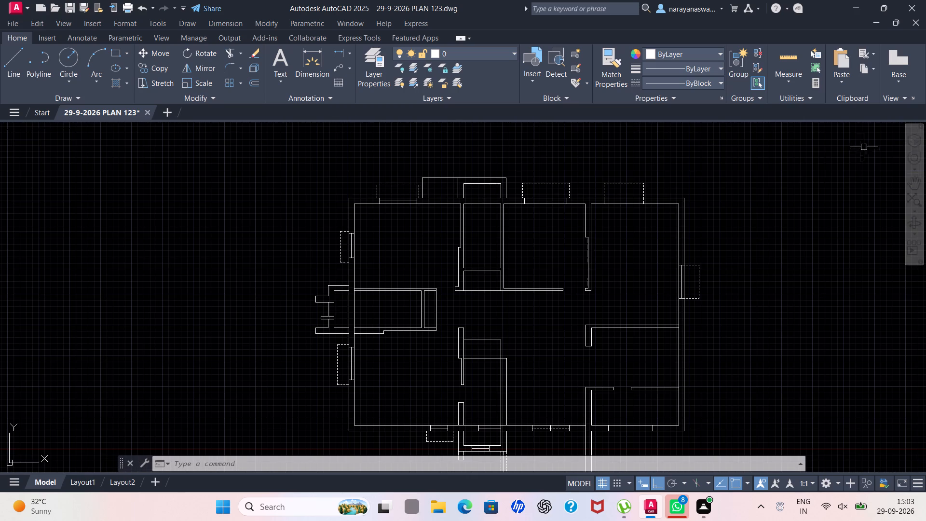
{"action": "scroll", "coordinate": [597, 186], "scroll_direction": "up", "scroll_amount": 1}
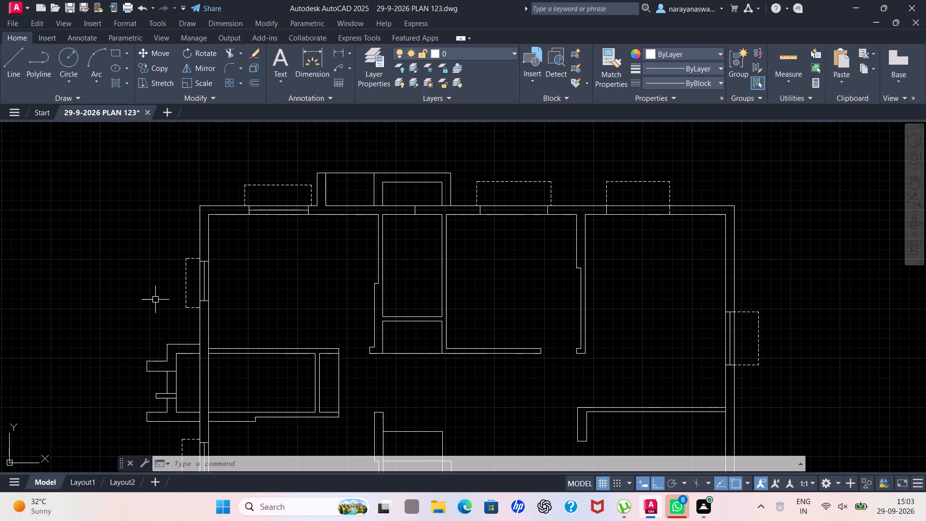
{"action": "scroll", "coordinate": [155, 300], "scroll_direction": "down", "scroll_amount": 1}
{"action": "scroll", "coordinate": [105, 302], "scroll_direction": "down", "scroll_amount": 2}
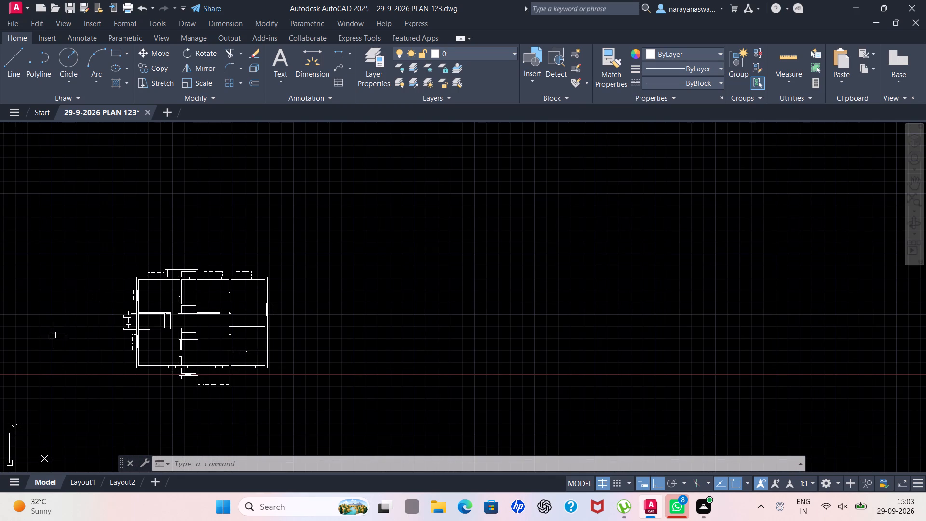
{"action": "scroll", "coordinate": [71, 345], "scroll_direction": "up", "scroll_amount": 2}
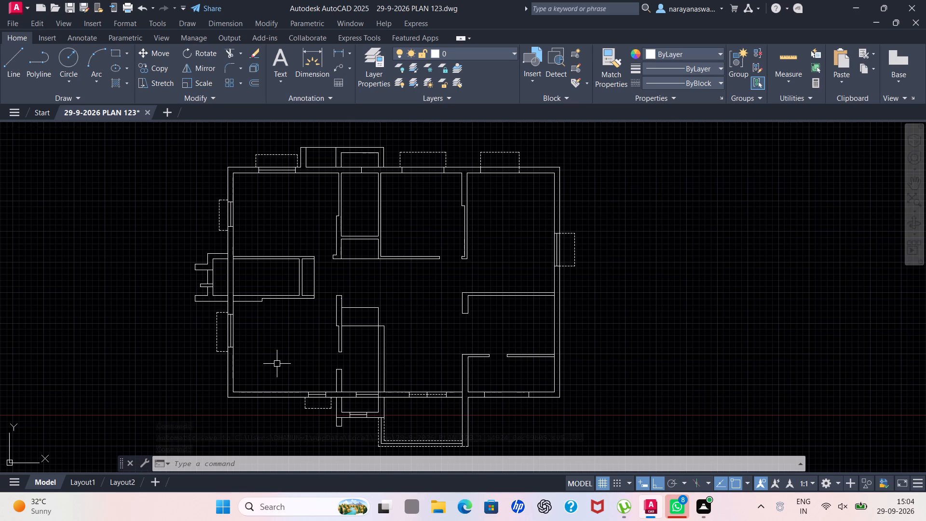
{"action": "scroll", "coordinate": [263, 396], "scroll_direction": "down", "scroll_amount": 1}
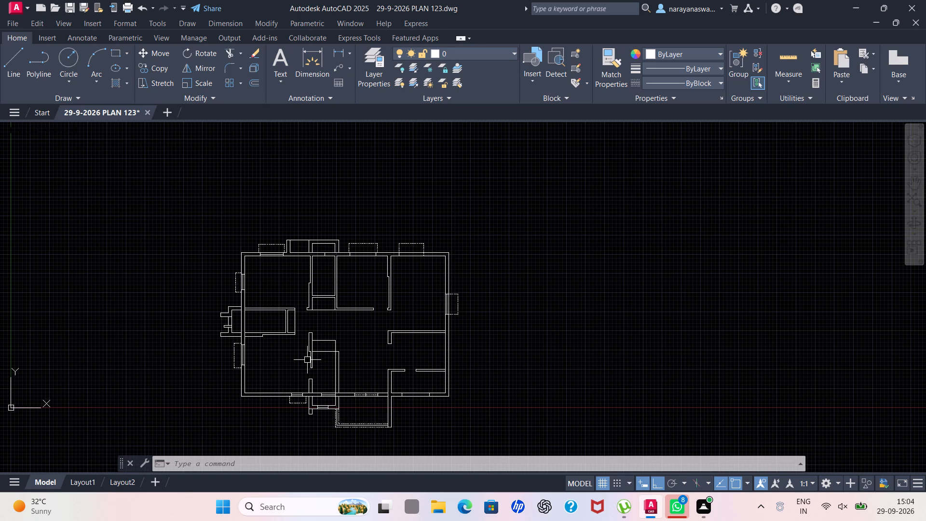
{"action": "scroll", "coordinate": [365, 374], "scroll_direction": "down", "scroll_amount": 1}
{"action": "scroll", "coordinate": [210, 324], "scroll_direction": "up", "scroll_amount": 2}
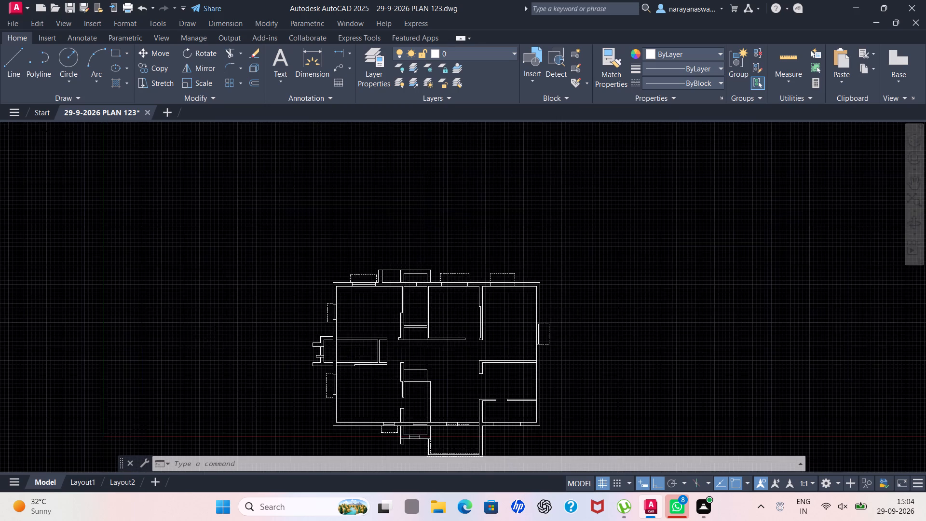
Start a multiline text box about 7'-9" wide in the plan's upper-left room, and set its font to Times New Roman.
{"action": "left_click", "coordinate": [281, 81]}
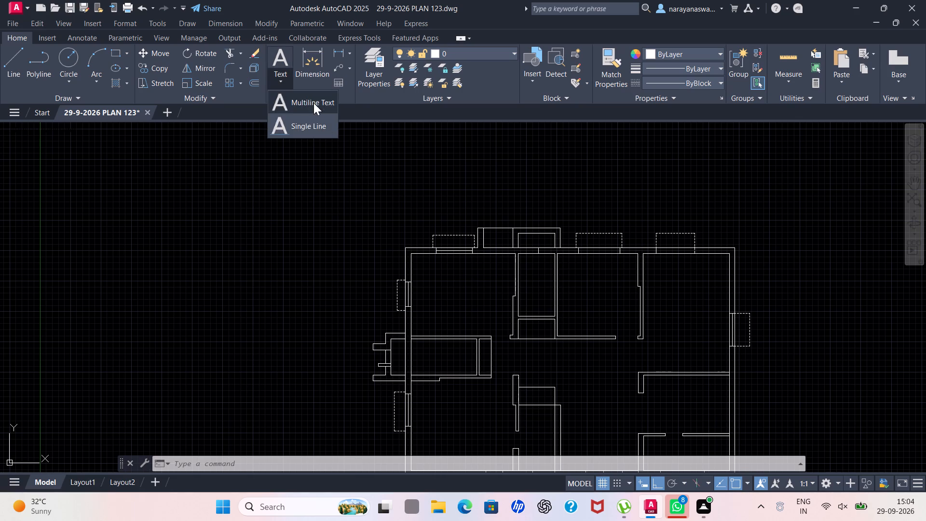
{"action": "left_click", "coordinate": [314, 103]}
{"action": "left_click", "coordinate": [436, 278]}
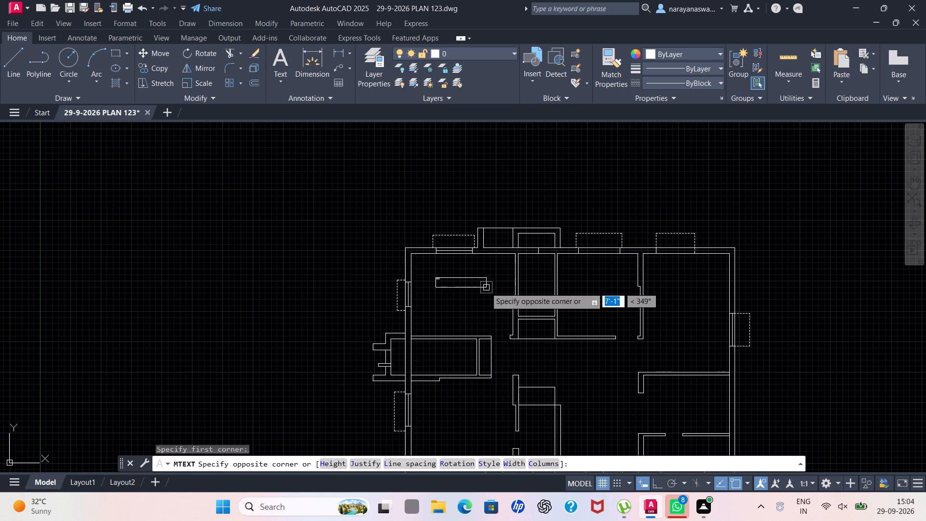
{"action": "left_click", "coordinate": [492, 303]}
{"action": "scroll", "coordinate": [470, 281], "scroll_direction": "up", "scroll_amount": 1}
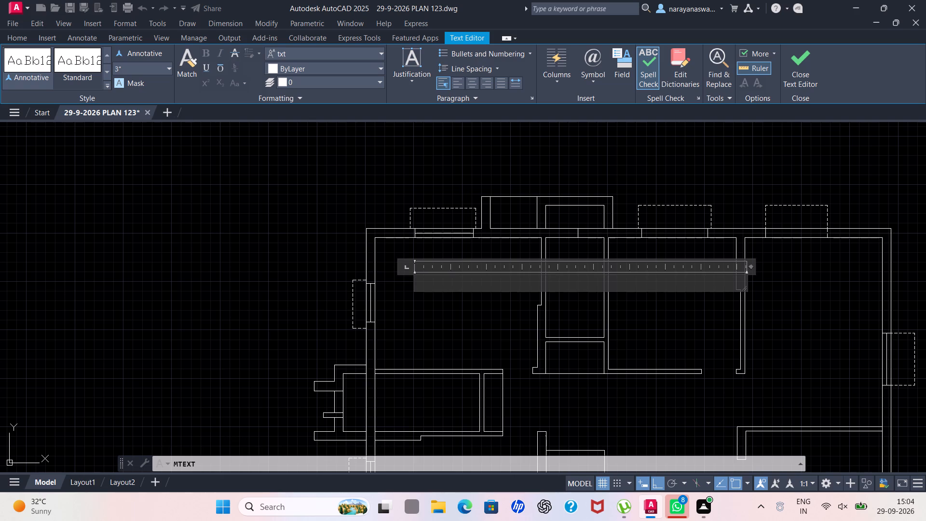
{"action": "left_click", "coordinate": [378, 56]}
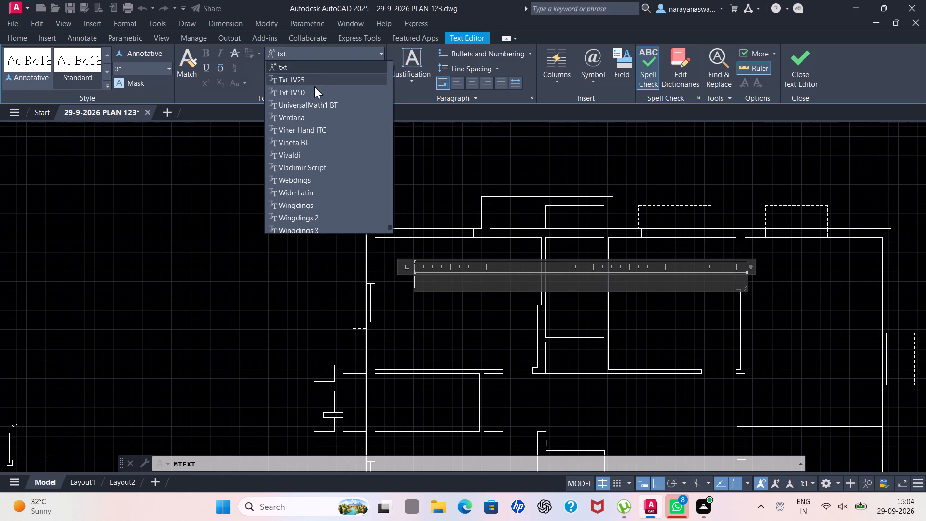
{"action": "scroll", "coordinate": [347, 116], "scroll_direction": "down", "scroll_amount": 2}
{"action": "scroll", "coordinate": [303, 171], "scroll_direction": "up", "scroll_amount": 4}
{"action": "key", "text": "period"}
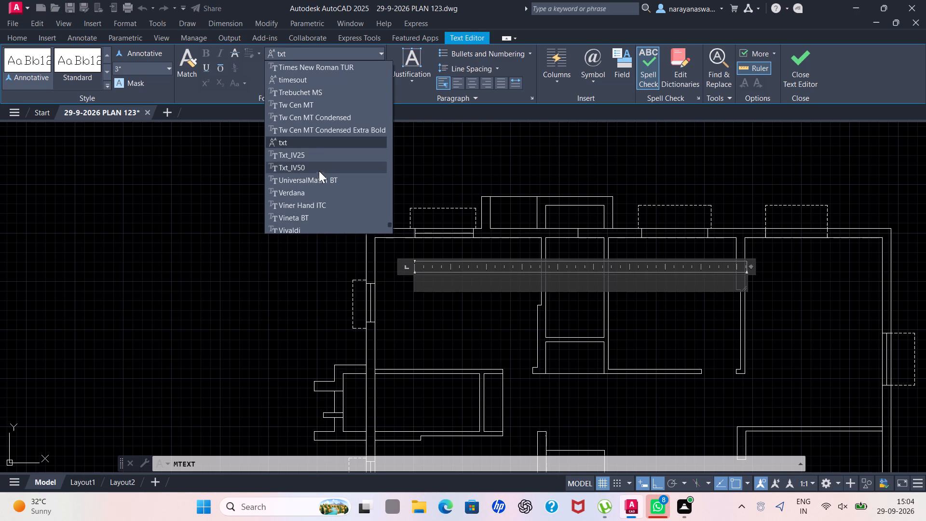
{"action": "scroll", "coordinate": [331, 162], "scroll_direction": "up", "scroll_amount": 2}
{"action": "left_click", "coordinate": [336, 81]}
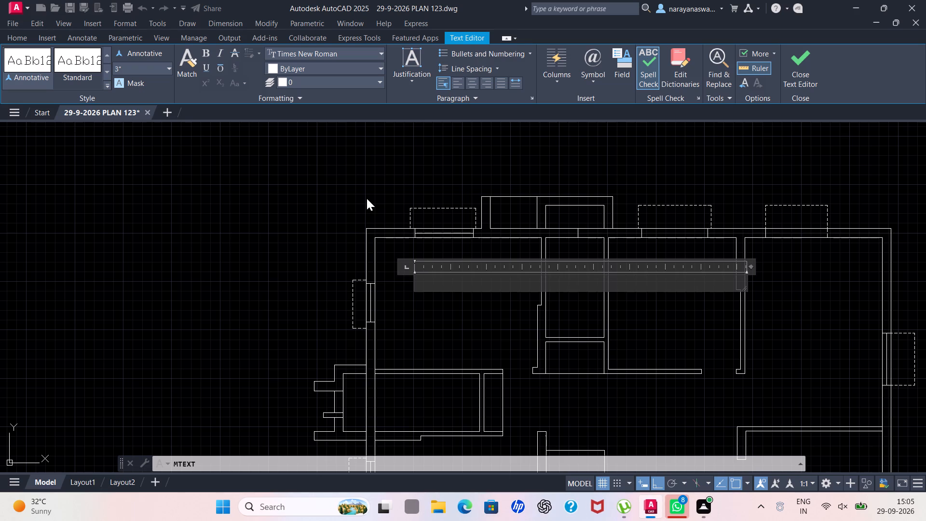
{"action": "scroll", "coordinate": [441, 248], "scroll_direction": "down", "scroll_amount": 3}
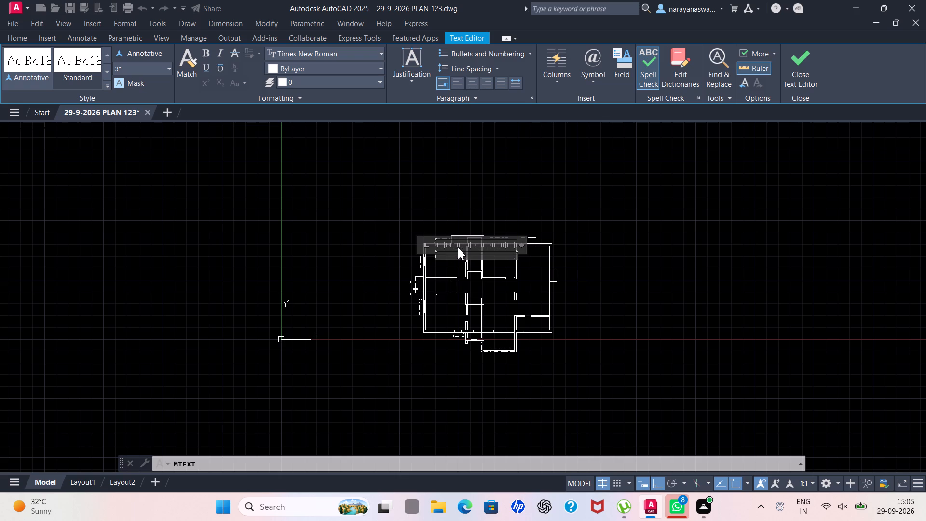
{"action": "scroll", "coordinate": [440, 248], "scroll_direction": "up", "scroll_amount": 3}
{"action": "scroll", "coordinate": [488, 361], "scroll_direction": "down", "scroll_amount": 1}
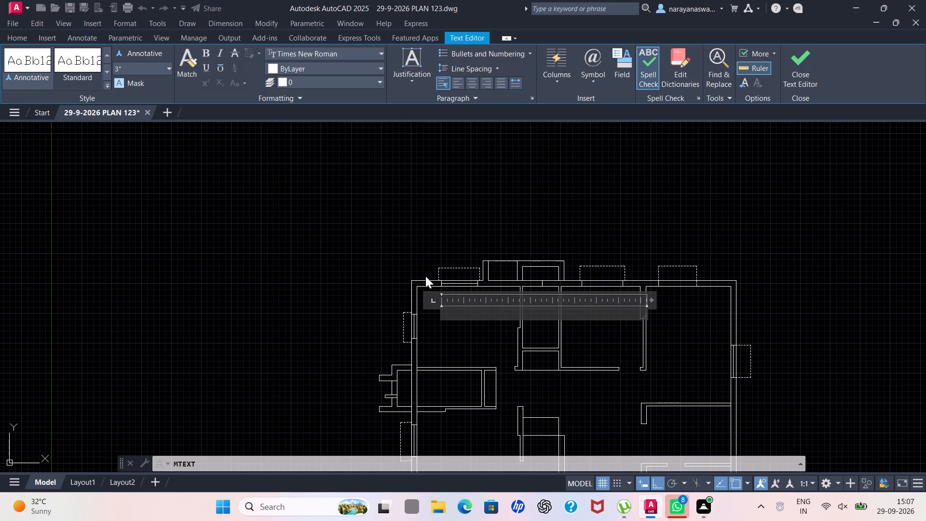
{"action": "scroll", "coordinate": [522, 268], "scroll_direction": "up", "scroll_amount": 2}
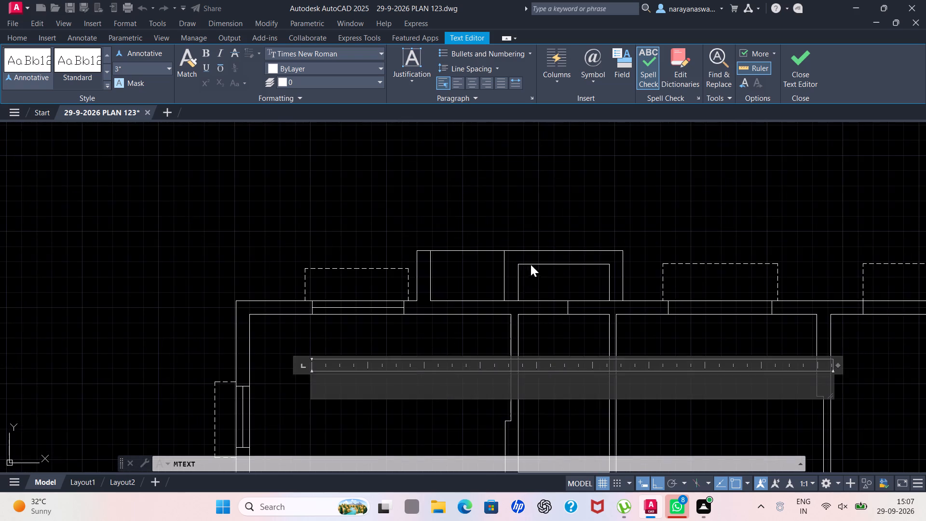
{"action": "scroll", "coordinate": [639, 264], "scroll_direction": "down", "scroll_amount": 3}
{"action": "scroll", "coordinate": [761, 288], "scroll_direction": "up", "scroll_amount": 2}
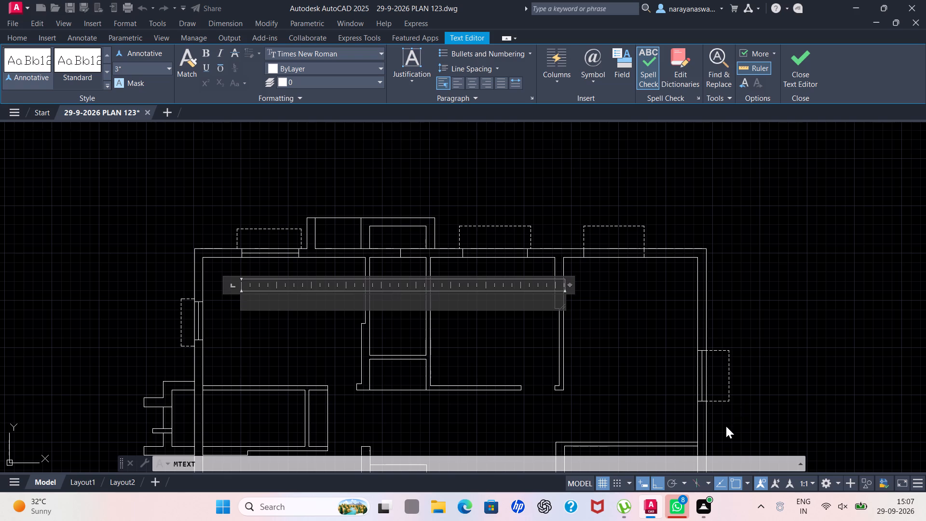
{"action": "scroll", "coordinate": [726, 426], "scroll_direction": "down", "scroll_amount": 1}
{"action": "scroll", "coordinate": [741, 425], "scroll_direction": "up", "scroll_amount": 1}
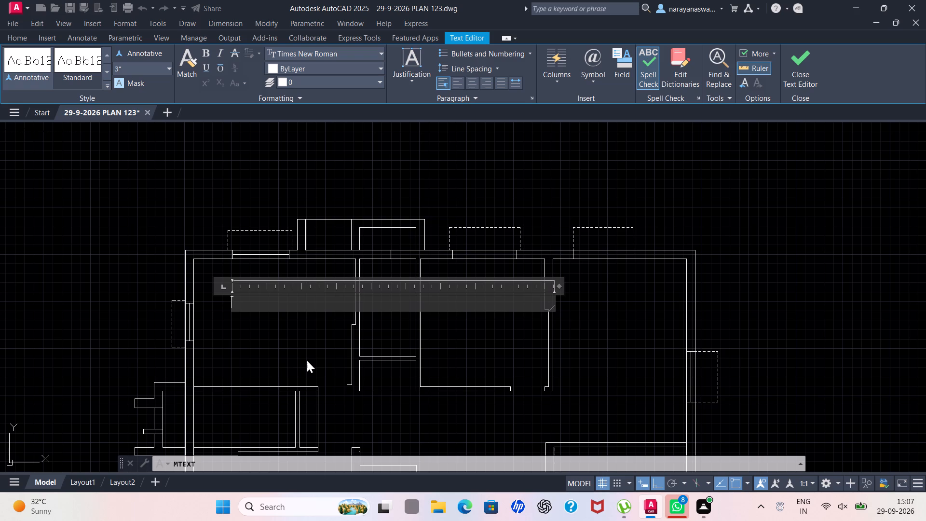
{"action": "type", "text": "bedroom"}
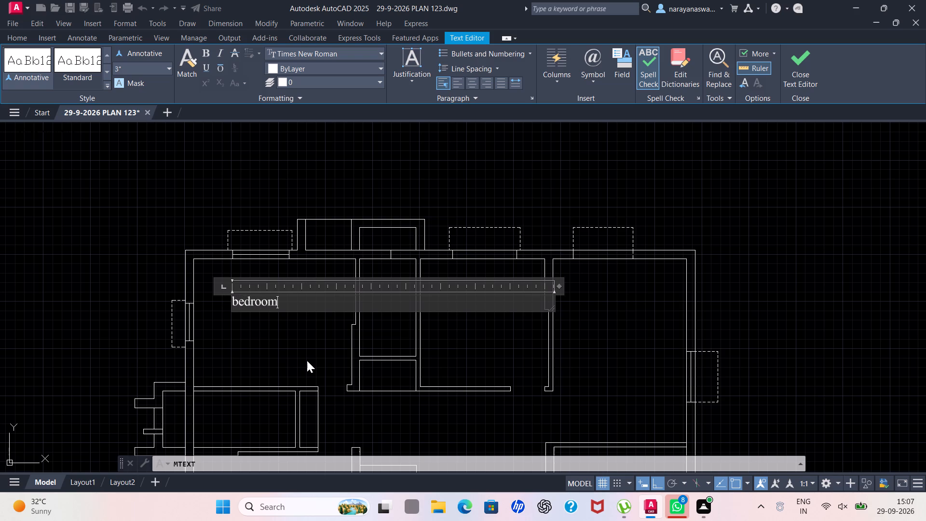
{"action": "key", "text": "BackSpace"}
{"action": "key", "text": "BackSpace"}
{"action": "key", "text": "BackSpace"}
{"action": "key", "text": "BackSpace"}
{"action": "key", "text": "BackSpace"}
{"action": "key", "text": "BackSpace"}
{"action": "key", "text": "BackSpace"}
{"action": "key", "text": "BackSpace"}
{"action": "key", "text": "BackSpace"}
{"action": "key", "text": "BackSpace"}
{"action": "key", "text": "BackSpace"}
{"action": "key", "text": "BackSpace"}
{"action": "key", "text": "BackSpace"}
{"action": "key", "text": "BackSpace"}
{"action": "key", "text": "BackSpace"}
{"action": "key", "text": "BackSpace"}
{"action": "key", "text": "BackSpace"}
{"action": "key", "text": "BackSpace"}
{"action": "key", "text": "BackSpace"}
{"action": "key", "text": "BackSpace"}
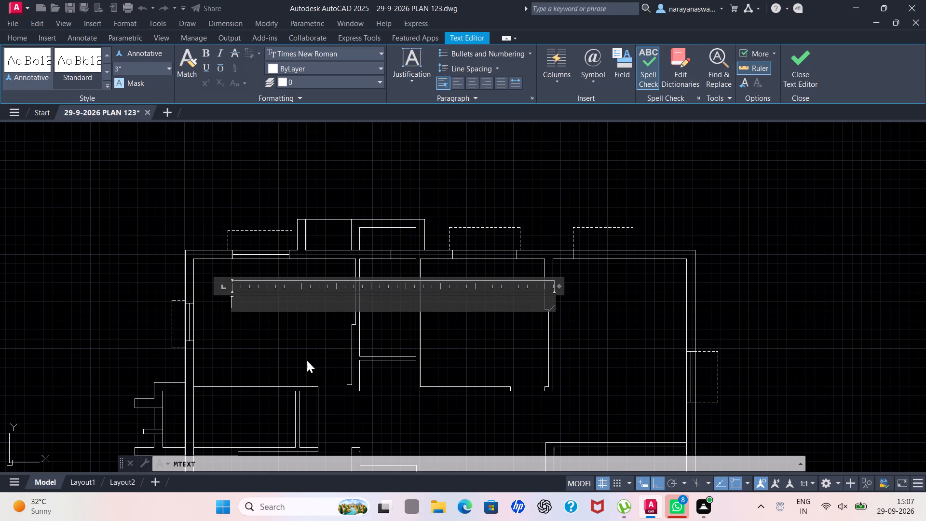
Label the upper-left room with the two text lines BEDROOM-1 and 14'4"X11'4', and finish the text.
{"action": "type", "text": "BEDROOM"}
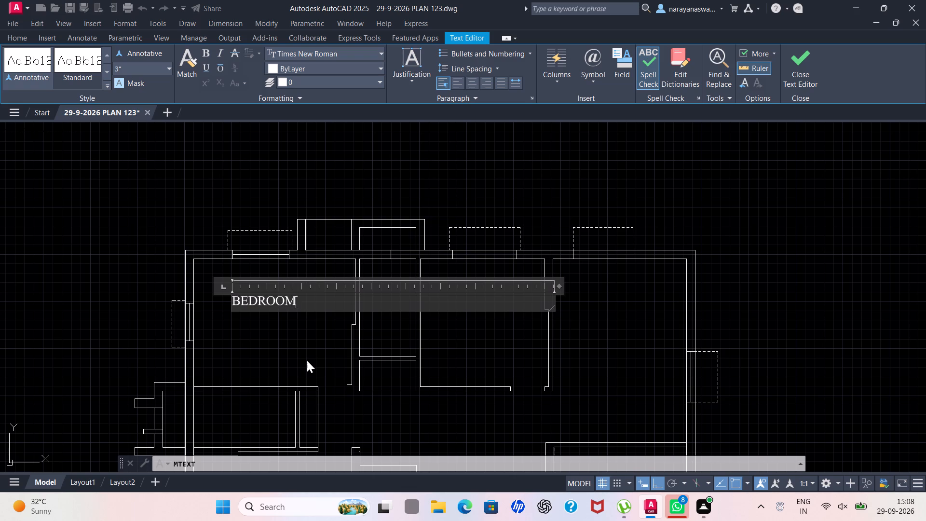
{"action": "type", "text": "-1"}
{"action": "key", "text": "Return"}
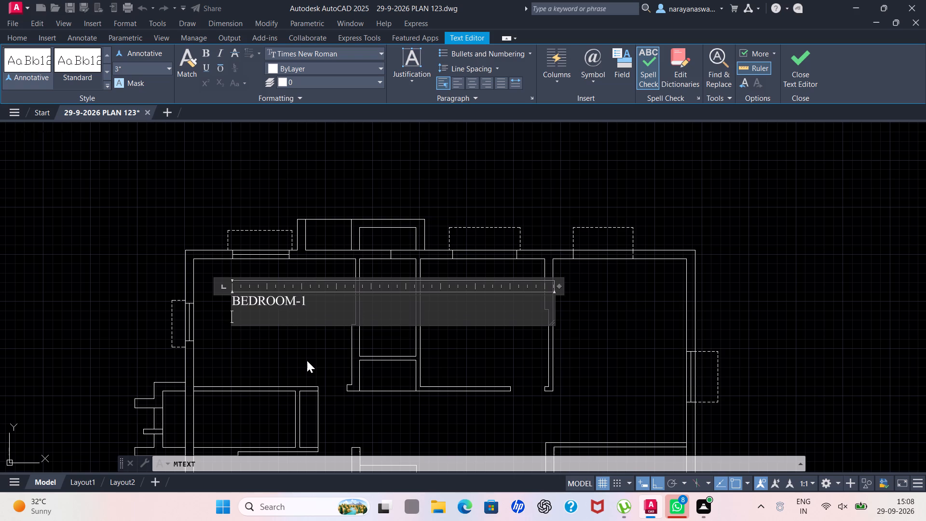
{"action": "type", "text": "14"}
{"action": "key", "text": "apostrophe"}
{"action": "key", "text": "4"}
{"action": "key", "text": "shift+quotedbl"}
{"action": "key", "text": "x"}
{"action": "type", "text": "11'4"}
{"action": "key", "text": "apostrophe"}
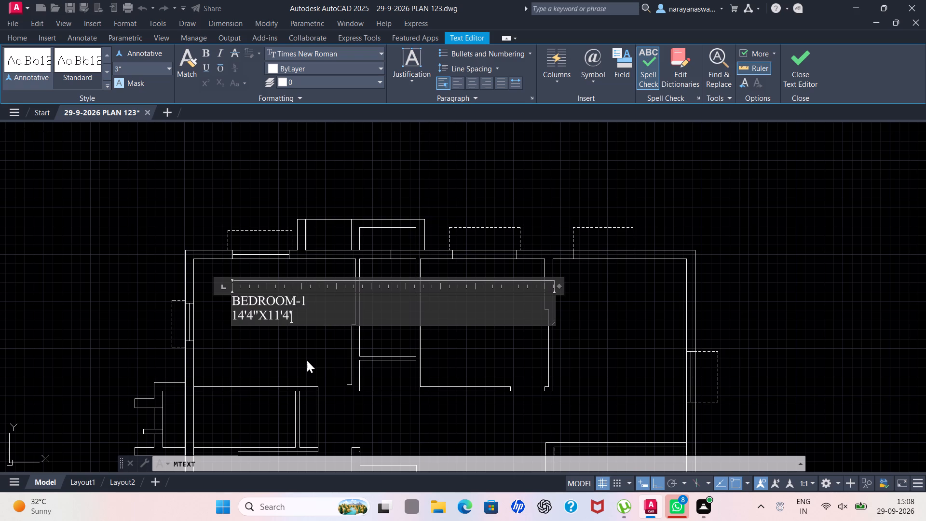
{"action": "left_click", "coordinate": [307, 360]}
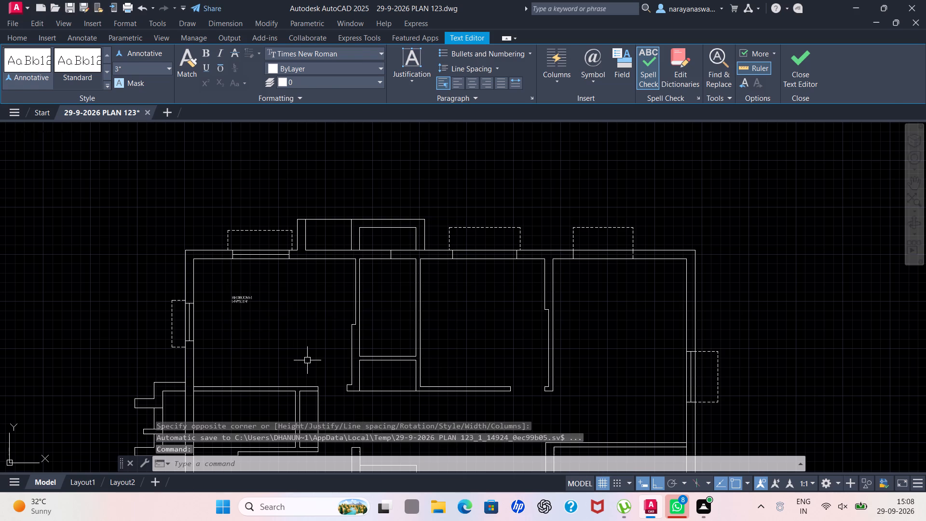
Set the text height of the BEDROOM-1 label in the upper-left room to 8" and deselect it.
{"action": "scroll", "coordinate": [243, 303], "scroll_direction": "up", "scroll_amount": 2}
{"action": "left_click", "coordinate": [241, 288]}
{"action": "right_click", "coordinate": [245, 301]}
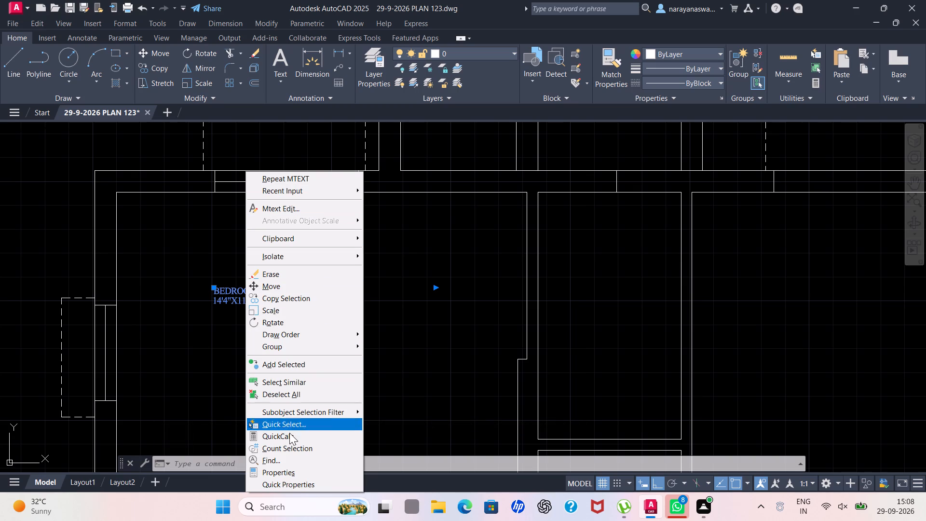
{"action": "left_click", "coordinate": [280, 473]}
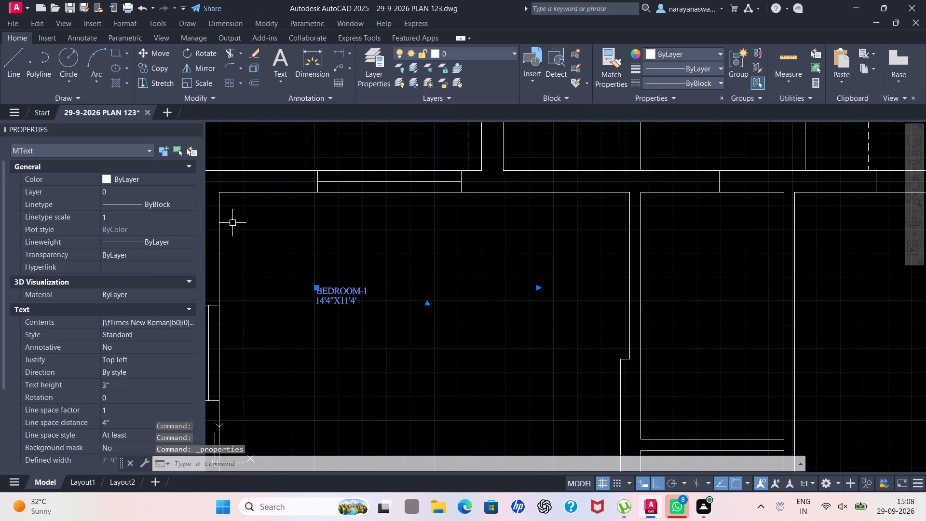
{"action": "scroll", "coordinate": [156, 283], "scroll_direction": "down", "scroll_amount": 3}
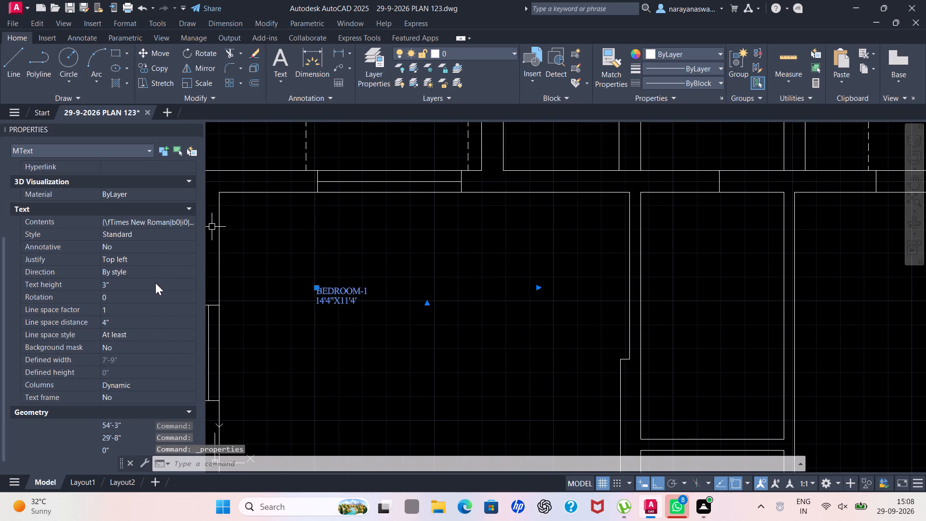
{"action": "scroll", "coordinate": [144, 348], "scroll_direction": "down", "scroll_amount": 1}
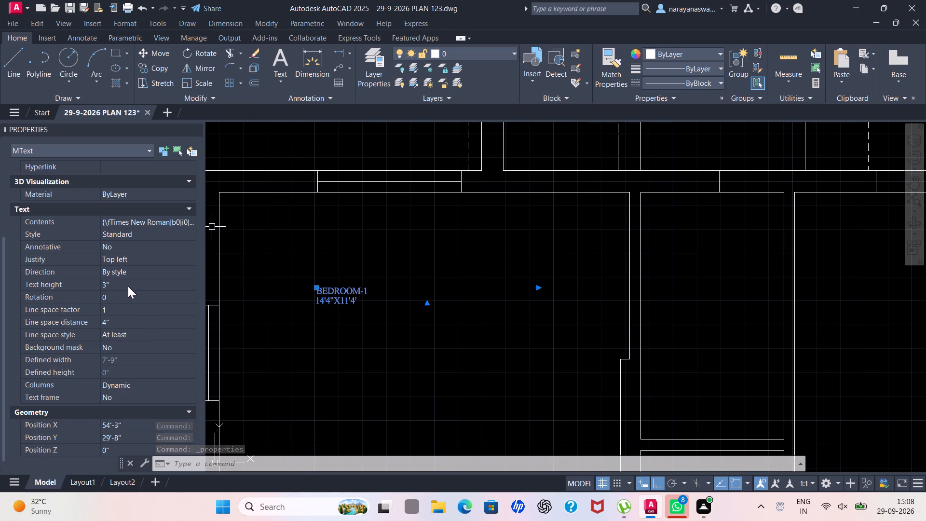
{"action": "left_click", "coordinate": [124, 285]}
{"action": "key", "text": "BackSpace"}
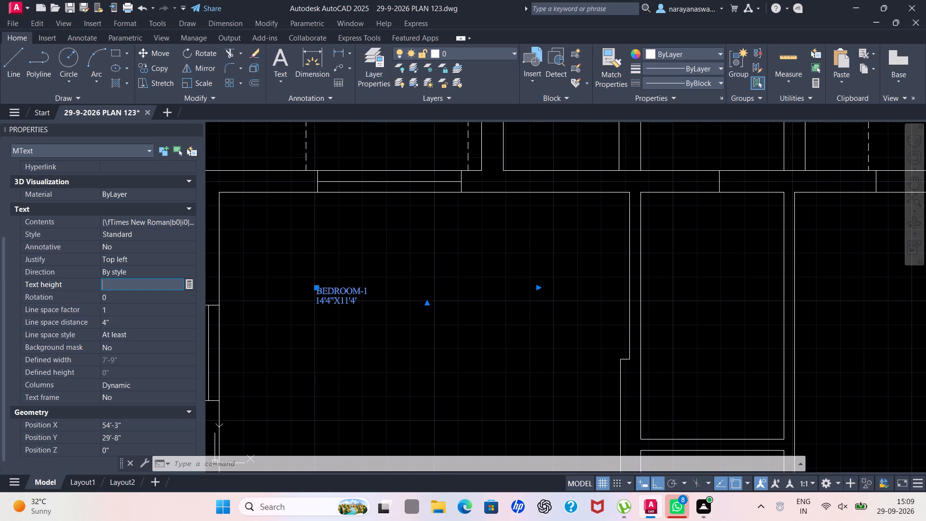
{"action": "key", "text": "8"}
{"action": "key", "text": "Return"}
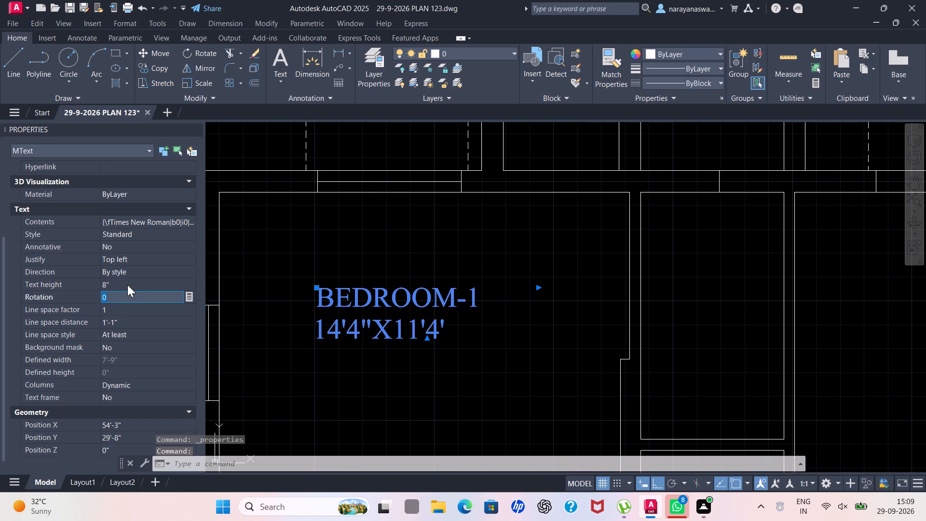
{"action": "key", "text": "Escape"}
{"action": "scroll", "coordinate": [156, 277], "scroll_direction": "down", "scroll_amount": 1}
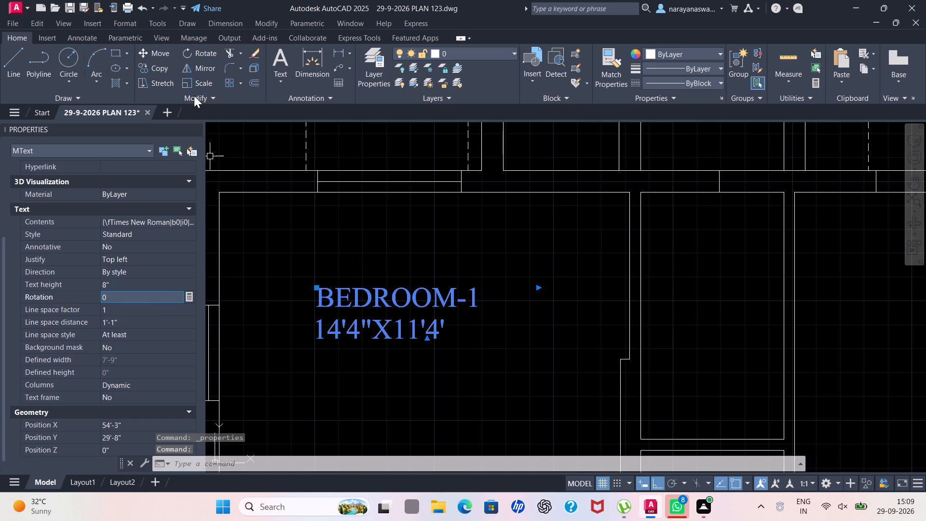
{"action": "left_click", "coordinate": [197, 126]}
{"action": "scroll", "coordinate": [232, 201], "scroll_direction": "down", "scroll_amount": 5}
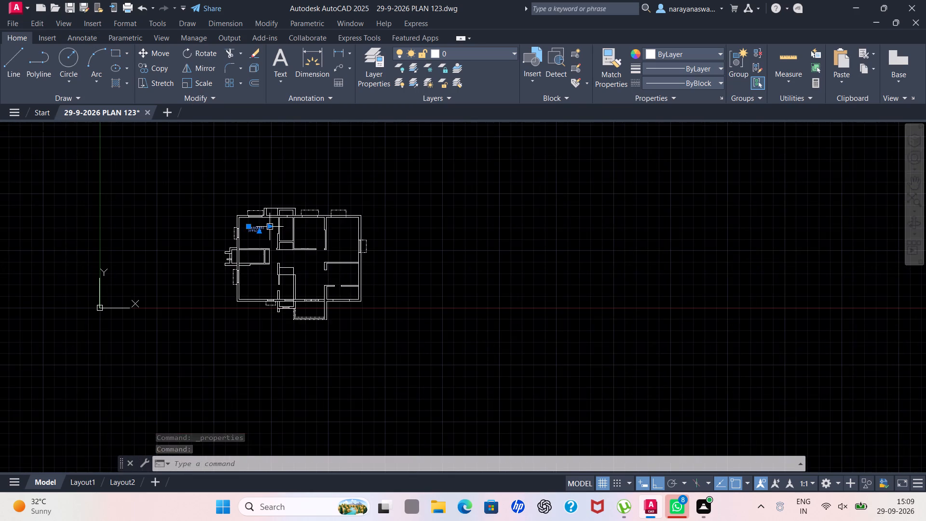
{"action": "scroll", "coordinate": [178, 219], "scroll_direction": "up", "scroll_amount": 4}
{"action": "scroll", "coordinate": [378, 259], "scroll_direction": "down", "scroll_amount": 3}
{"action": "scroll", "coordinate": [532, 288], "scroll_direction": "up", "scroll_amount": 2}
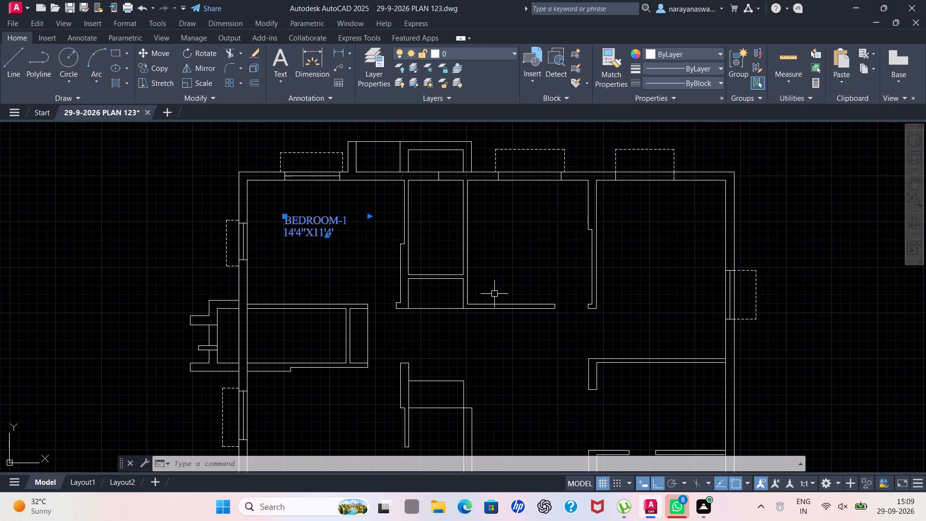
{"action": "scroll", "coordinate": [494, 294], "scroll_direction": "down", "scroll_amount": 2}
{"action": "scroll", "coordinate": [521, 302], "scroll_direction": "up", "scroll_amount": 1}
{"action": "scroll", "coordinate": [478, 282], "scroll_direction": "up", "scroll_amount": 2}
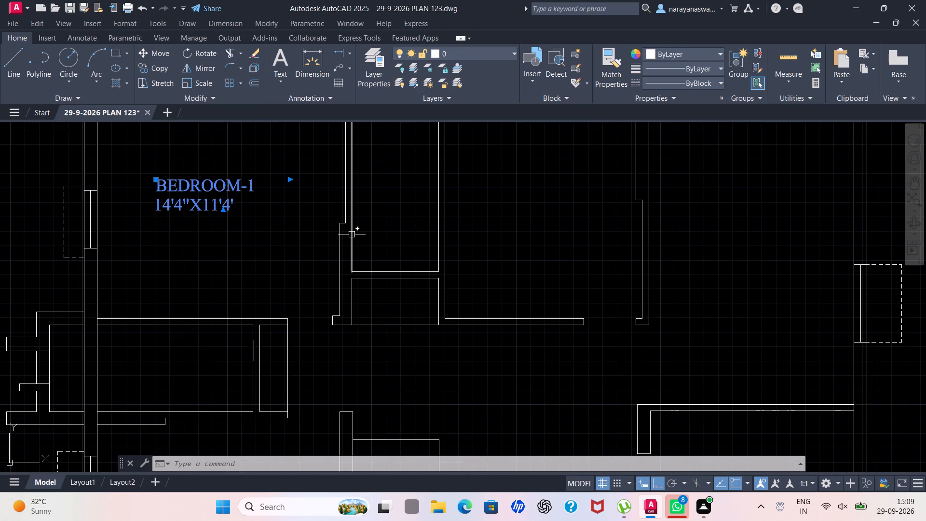
{"action": "key", "text": "Escape"}
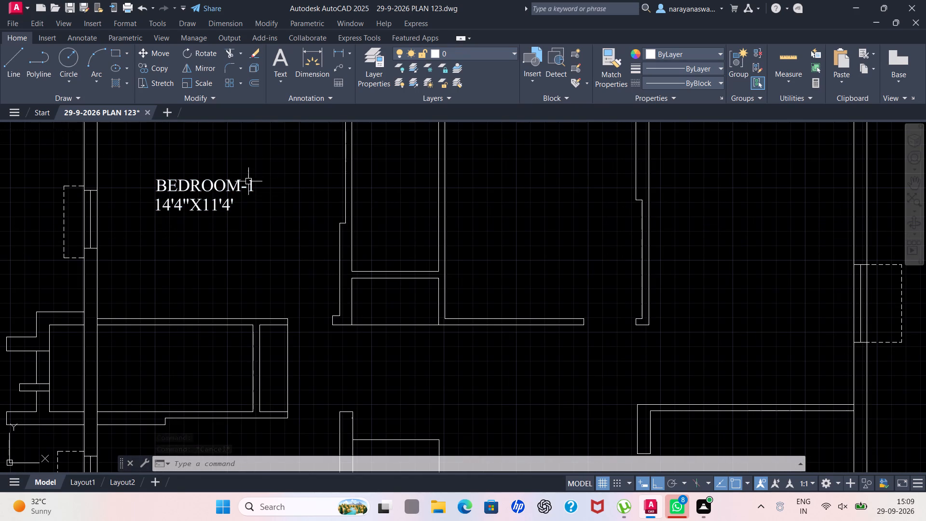
Copy the BEDROOM-1 label, with ortho off, into the lower-left room and the small room between the two left-hand rooms.
{"action": "scroll", "coordinate": [248, 184], "scroll_direction": "down", "scroll_amount": 1}
{"action": "scroll", "coordinate": [187, 185], "scroll_direction": "up", "scroll_amount": 1}
{"action": "left_click", "coordinate": [222, 190]}
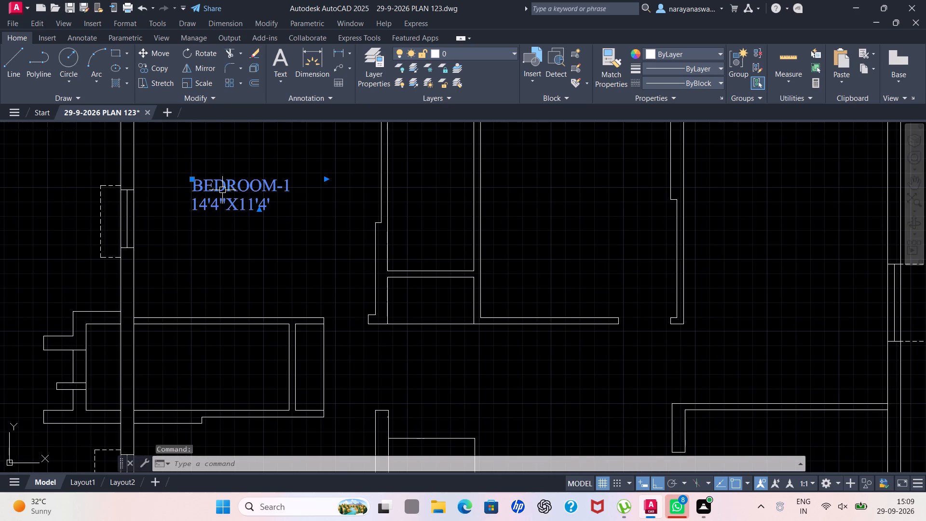
{"action": "right_click", "coordinate": [222, 190]}
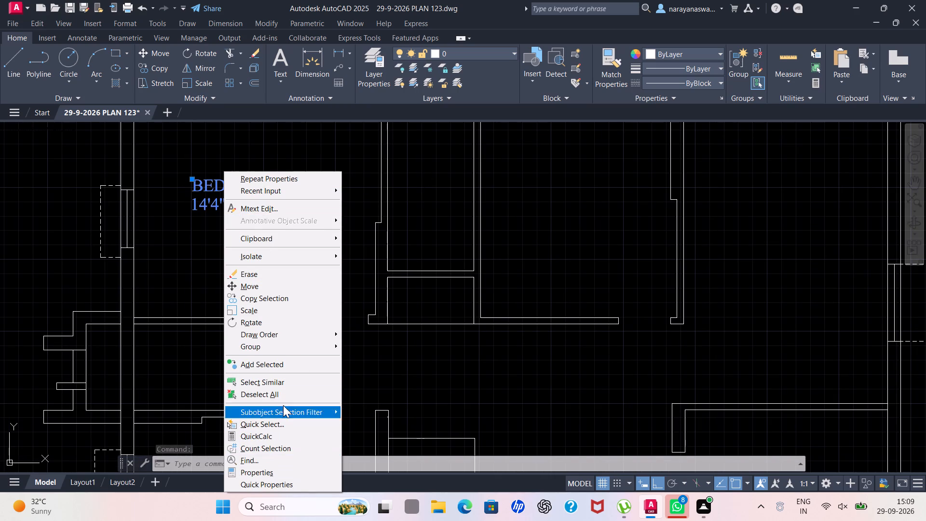
{"action": "left_click", "coordinate": [273, 301]}
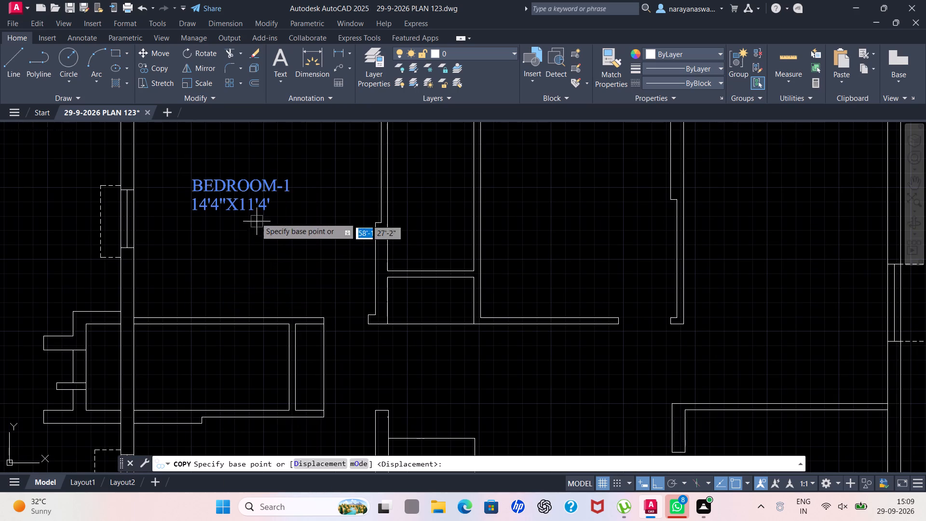
{"action": "left_click", "coordinate": [254, 198]}
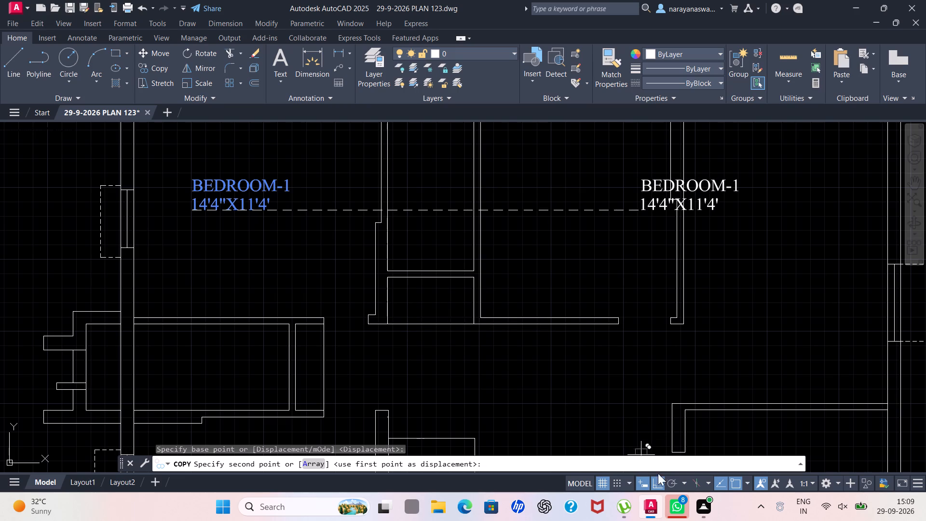
{"action": "left_click", "coordinate": [659, 480]}
{"action": "scroll", "coordinate": [419, 262], "scroll_direction": "down", "scroll_amount": 4}
{"action": "scroll", "coordinate": [403, 321], "scroll_direction": "up", "scroll_amount": 3}
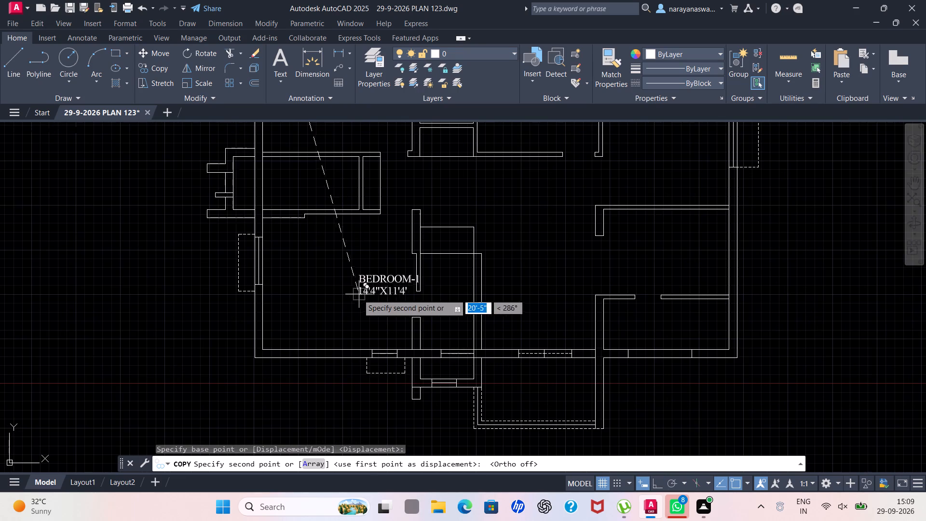
{"action": "left_click", "coordinate": [312, 271]}
{"action": "scroll", "coordinate": [286, 195], "scroll_direction": "up", "scroll_amount": 3}
{"action": "left_click", "coordinate": [273, 198]}
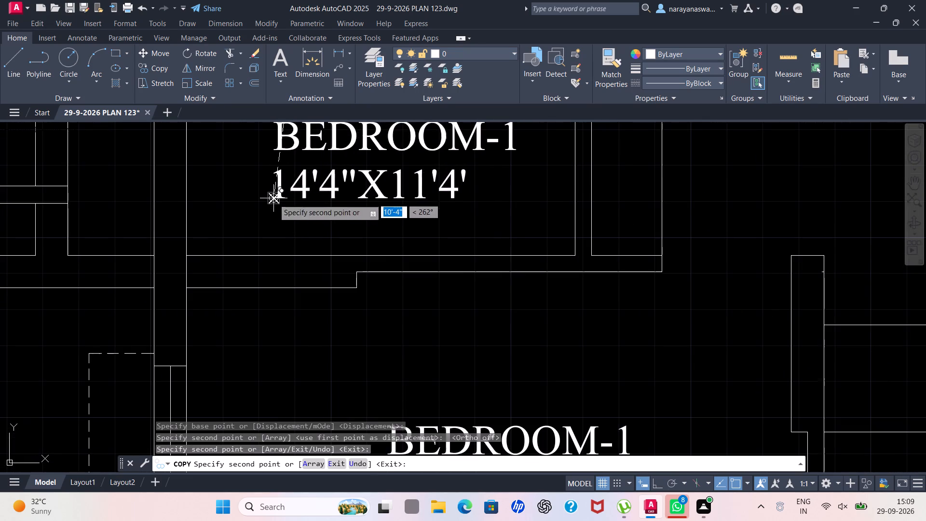
Place label copies in the narrow upper-middle room, the room beside it and the large upper-right room.
{"action": "scroll", "coordinate": [389, 236], "scroll_direction": "down", "scroll_amount": 5}
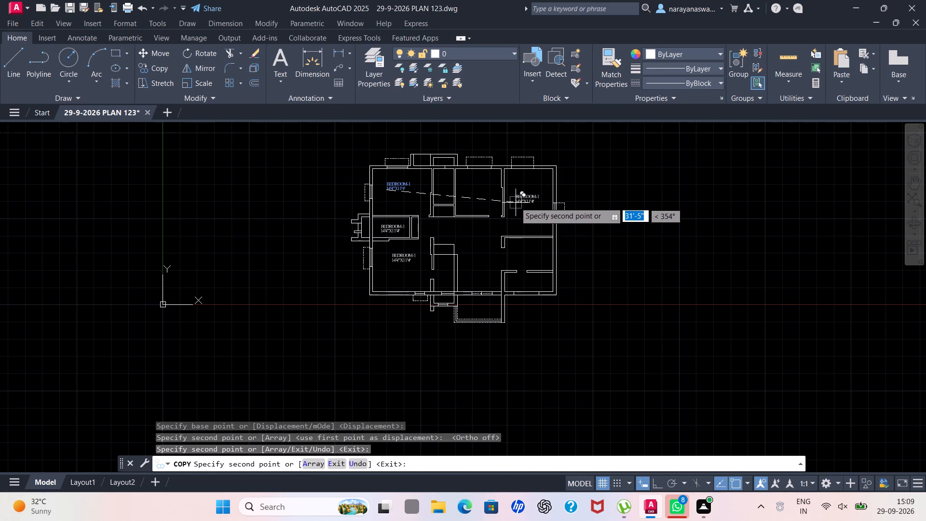
{"action": "scroll", "coordinate": [472, 196], "scroll_direction": "up", "scroll_amount": 3}
{"action": "scroll", "coordinate": [342, 223], "scroll_direction": "down", "scroll_amount": 2}
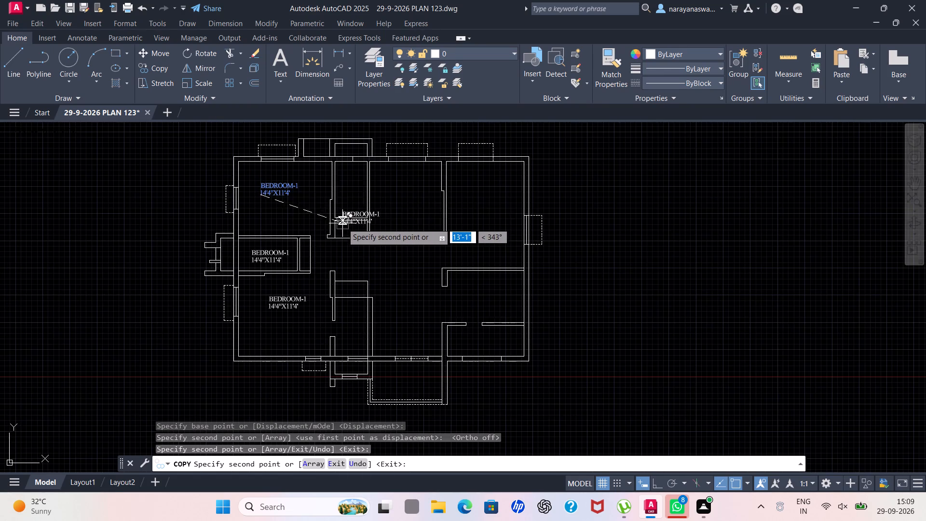
{"action": "scroll", "coordinate": [328, 192], "scroll_direction": "up", "scroll_amount": 3}
{"action": "left_click", "coordinate": [349, 200]}
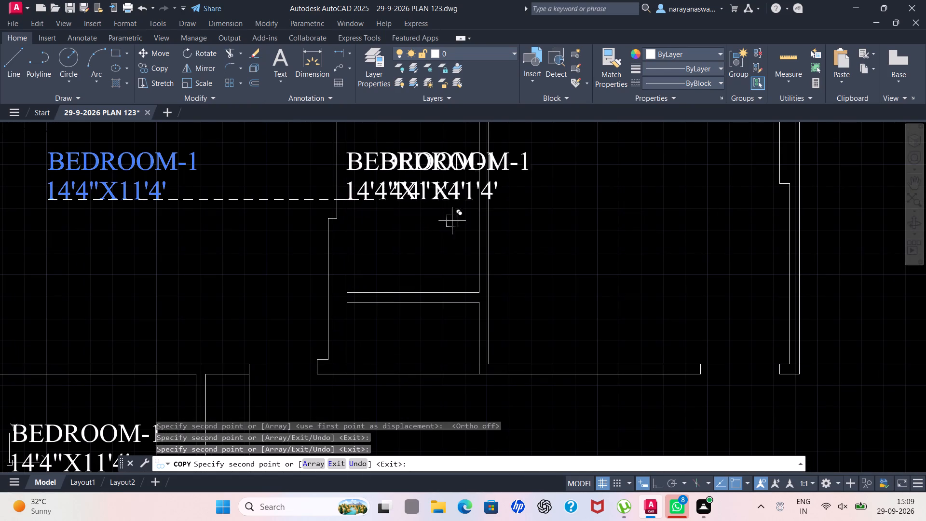
{"action": "scroll", "coordinate": [564, 226], "scroll_direction": "down", "scroll_amount": 2}
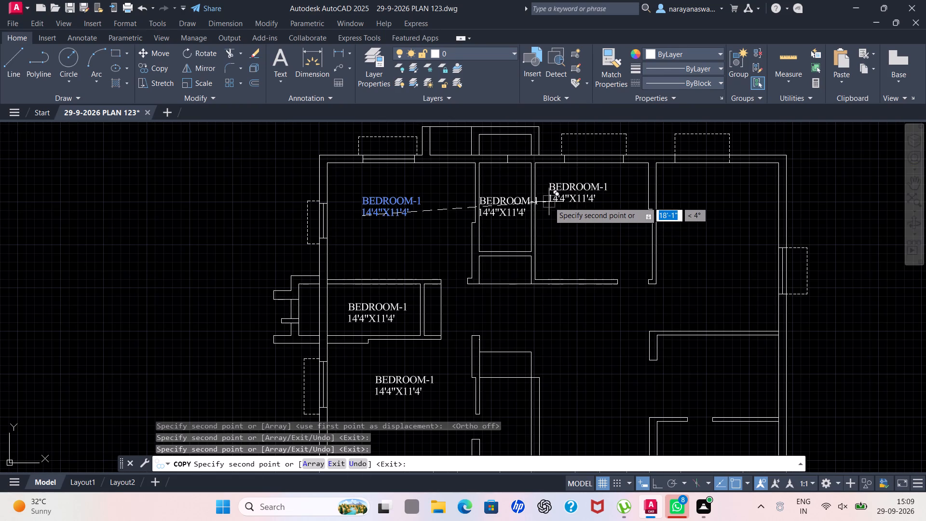
{"action": "left_click", "coordinate": [534, 221]}
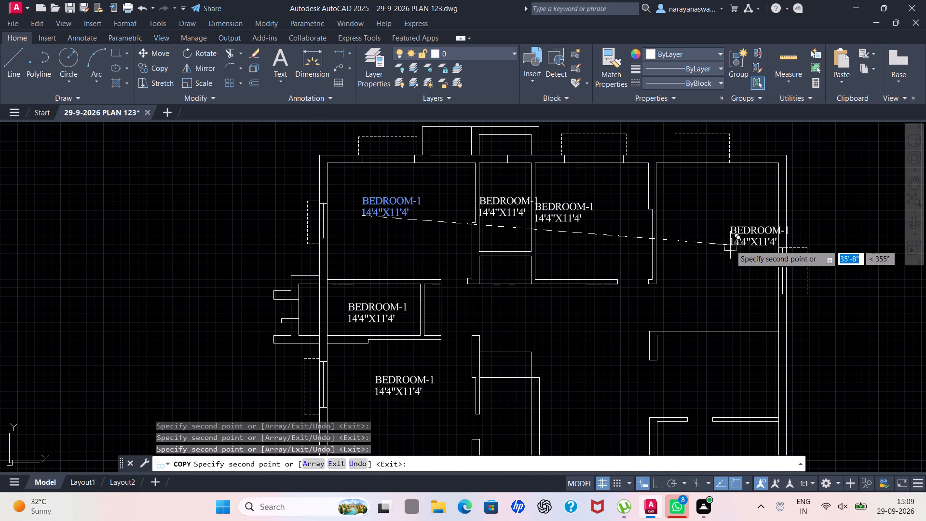
{"action": "left_click", "coordinate": [696, 245]}
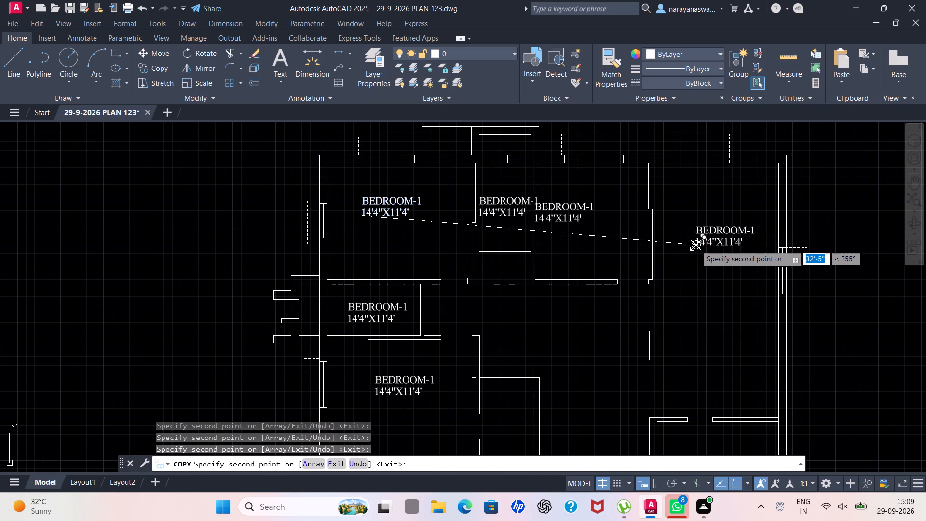
Place label copies in the two lower-right rooms and the open central hall.
{"action": "scroll", "coordinate": [698, 258], "scroll_direction": "down", "scroll_amount": 2}
{"action": "scroll", "coordinate": [706, 318], "scroll_direction": "up", "scroll_amount": 3}
{"action": "left_click", "coordinate": [668, 275]}
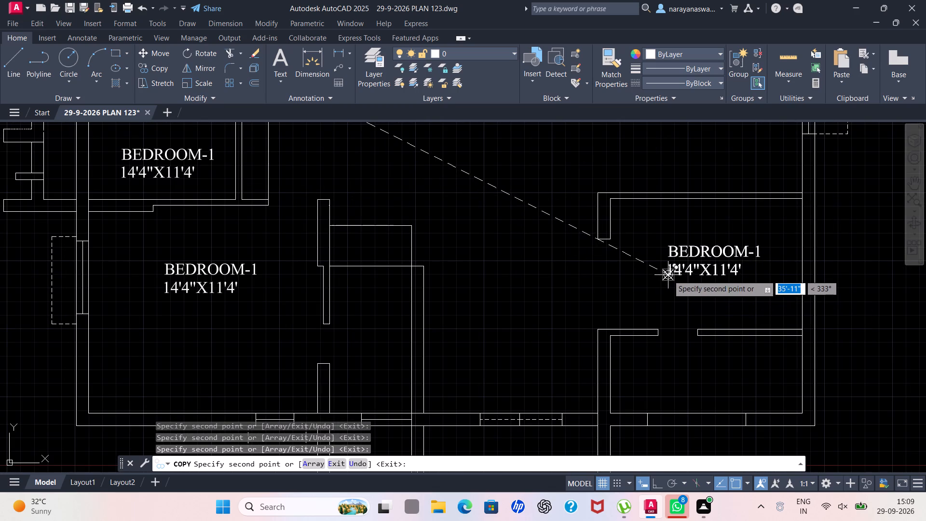
{"action": "left_click", "coordinate": [668, 389]}
{"action": "scroll", "coordinate": [615, 340], "scroll_direction": "down", "scroll_amount": 2}
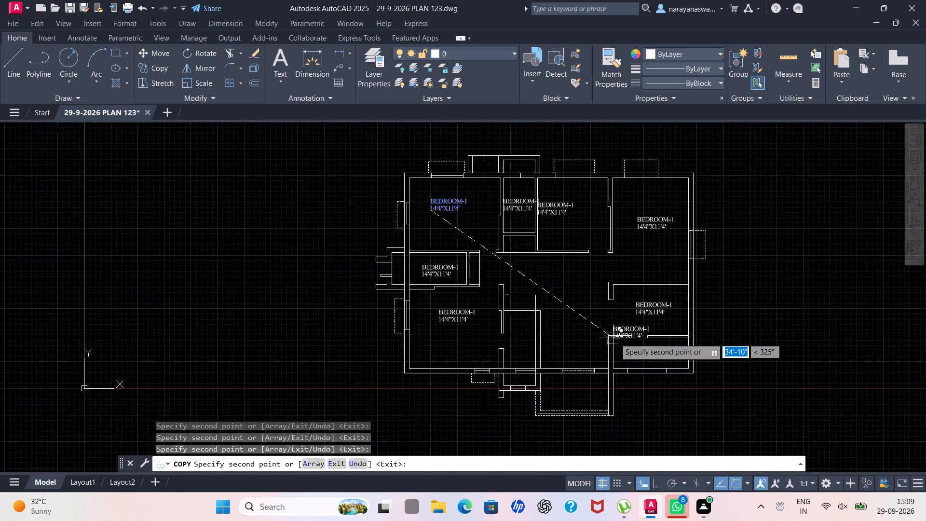
{"action": "scroll", "coordinate": [615, 337], "scroll_direction": "down", "scroll_amount": 1}
{"action": "scroll", "coordinate": [564, 312], "scroll_direction": "up", "scroll_amount": 3}
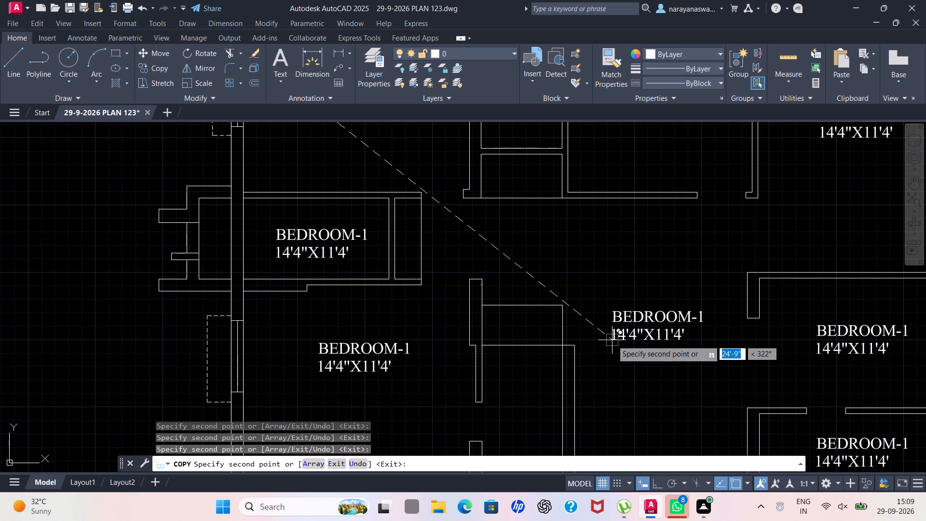
{"action": "left_click", "coordinate": [612, 340]}
Place label copies in the small compartment below the narrow room, the lower-middle space and the dashed area below the plan.
{"action": "scroll", "coordinate": [519, 238], "scroll_direction": "down", "scroll_amount": 2}
{"action": "scroll", "coordinate": [501, 205], "scroll_direction": "up", "scroll_amount": 4}
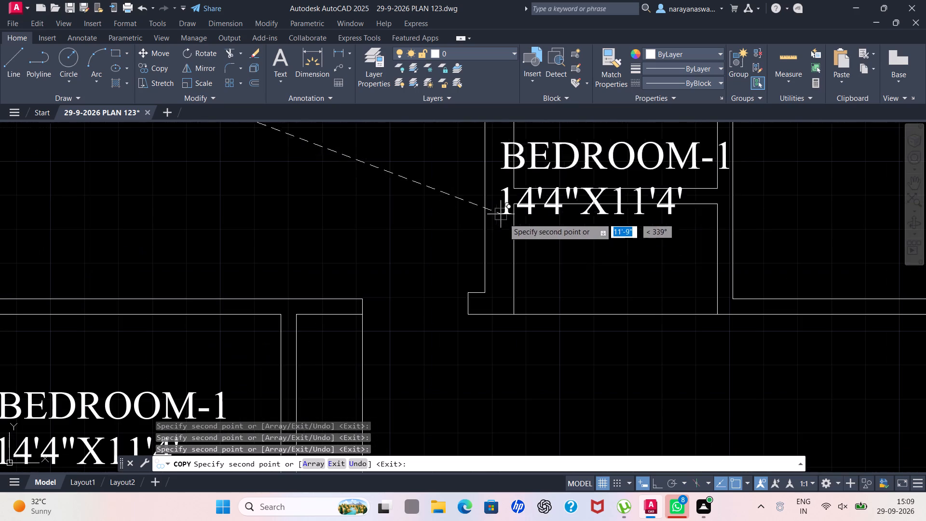
{"action": "left_click", "coordinate": [542, 289]}
{"action": "scroll", "coordinate": [590, 278], "scroll_direction": "down", "scroll_amount": 5}
{"action": "scroll", "coordinate": [581, 341], "scroll_direction": "up", "scroll_amount": 3}
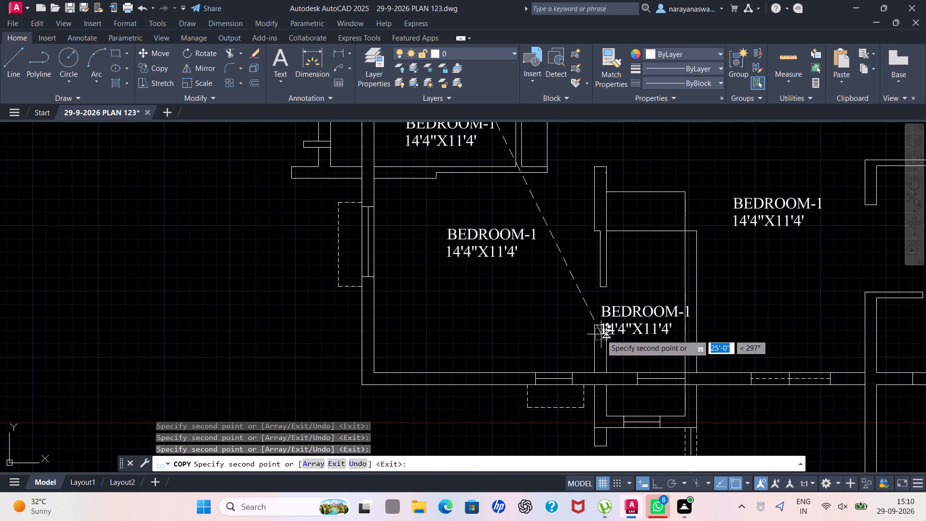
{"action": "left_click", "coordinate": [591, 319]}
{"action": "scroll", "coordinate": [610, 330], "scroll_direction": "down", "scroll_amount": 2}
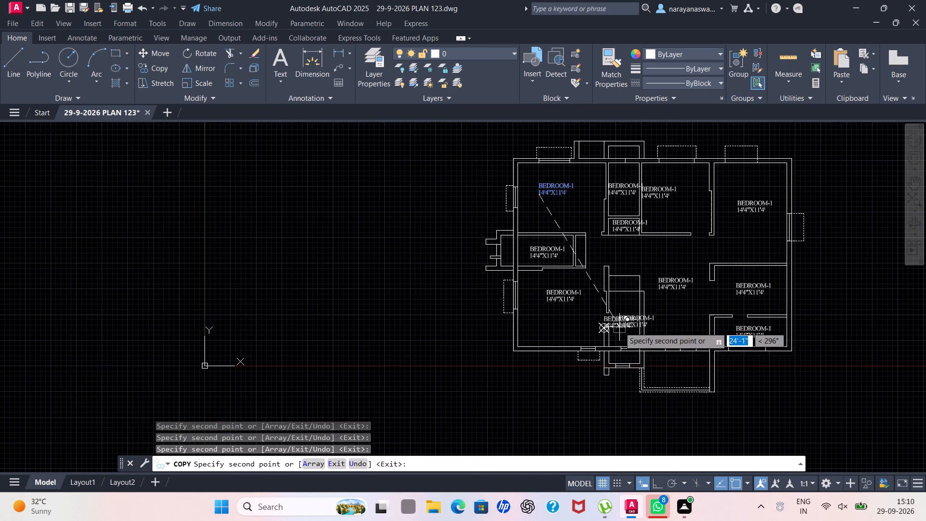
{"action": "scroll", "coordinate": [673, 371], "scroll_direction": "up", "scroll_amount": 2}
{"action": "left_click", "coordinate": [643, 374]}
Place the last label copy in the rectangular projection above the plan's top wall and finish copying.
{"action": "scroll", "coordinate": [656, 367], "scroll_direction": "down", "scroll_amount": 4}
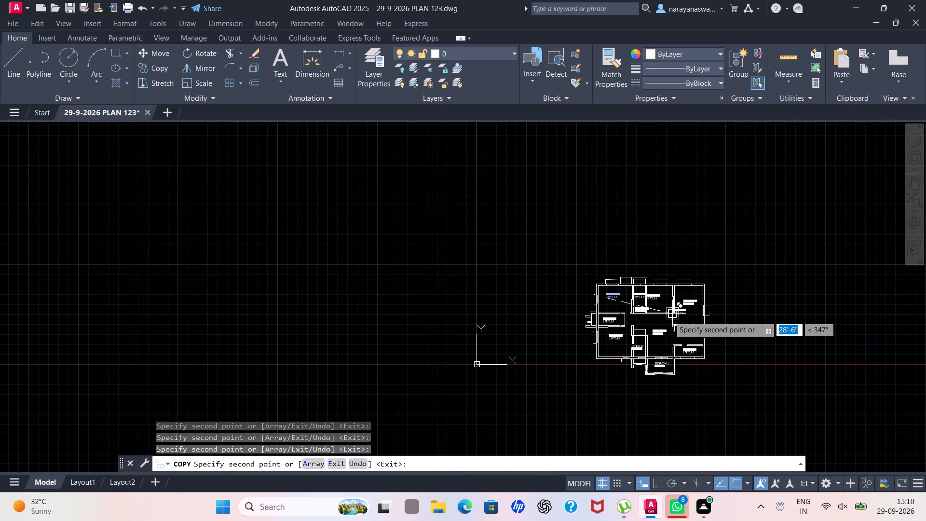
{"action": "scroll", "coordinate": [665, 301], "scroll_direction": "up", "scroll_amount": 3}
{"action": "scroll", "coordinate": [616, 247], "scroll_direction": "up", "scroll_amount": 3}
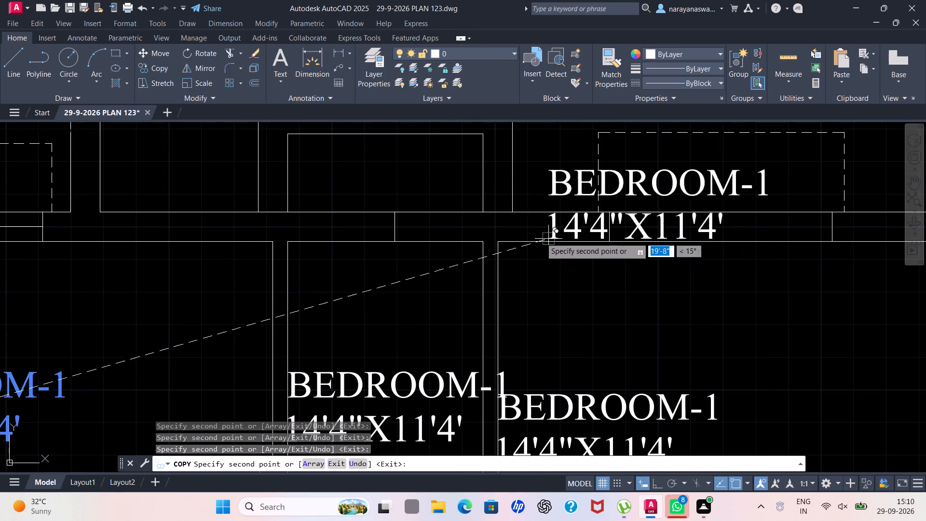
{"action": "scroll", "coordinate": [304, 245], "scroll_direction": "down", "scroll_amount": 3}
{"action": "scroll", "coordinate": [258, 222], "scroll_direction": "up", "scroll_amount": 3}
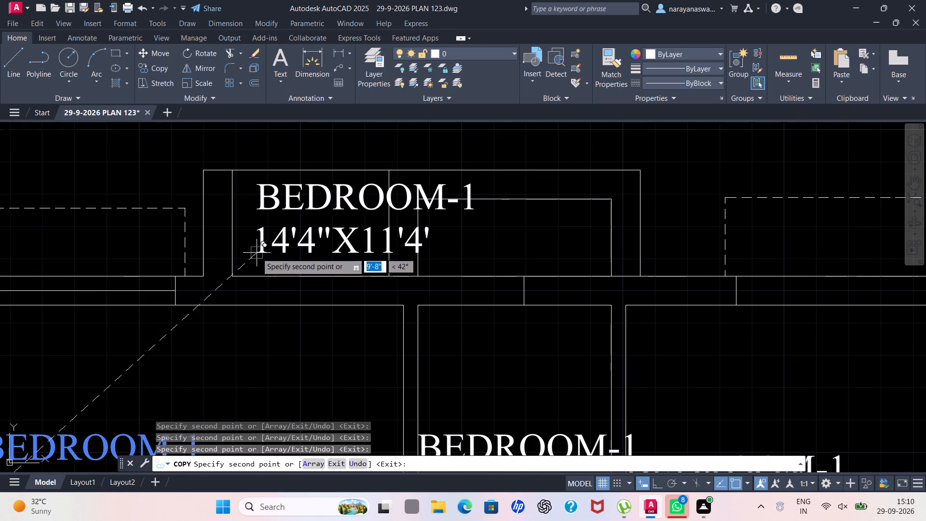
{"action": "left_click", "coordinate": [258, 252]}
{"action": "scroll", "coordinate": [377, 274], "scroll_direction": "down", "scroll_amount": 4}
{"action": "scroll", "coordinate": [548, 325], "scroll_direction": "down", "scroll_amount": 2}
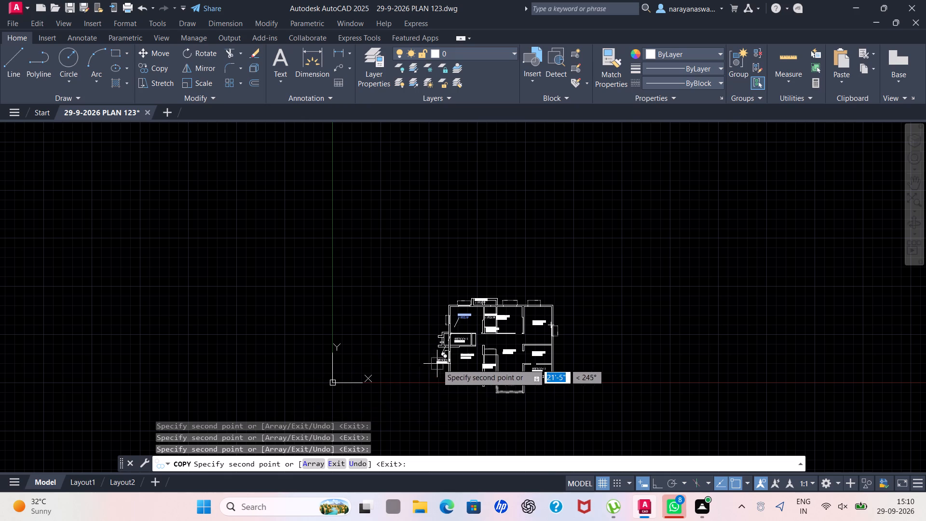
{"action": "key", "text": "Escape"}
Replace the label text in the rectangular projection above the plan's top wall with DG HOT AIR SHAFT.
{"action": "scroll", "coordinate": [547, 330], "scroll_direction": "up", "scroll_amount": 3}
{"action": "scroll", "coordinate": [535, 341], "scroll_direction": "down", "scroll_amount": 2}
{"action": "scroll", "coordinate": [524, 369], "scroll_direction": "up", "scroll_amount": 2}
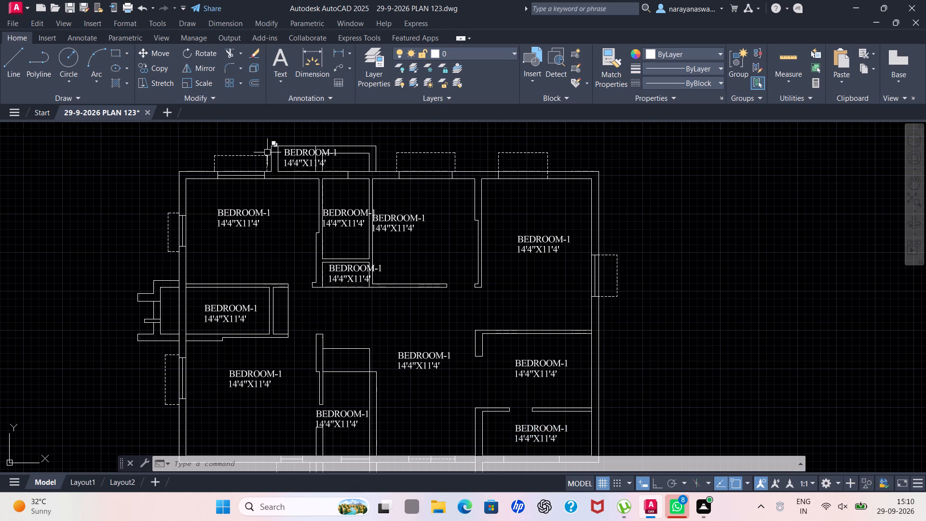
{"action": "scroll", "coordinate": [271, 156], "scroll_direction": "up", "scroll_amount": 1}
{"action": "left_click", "coordinate": [325, 153]}
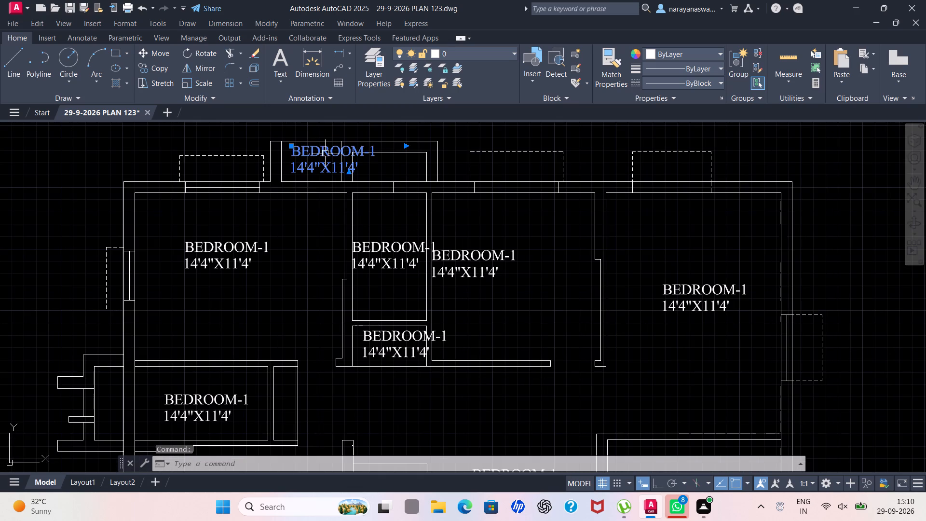
{"action": "right_click", "coordinate": [325, 153]}
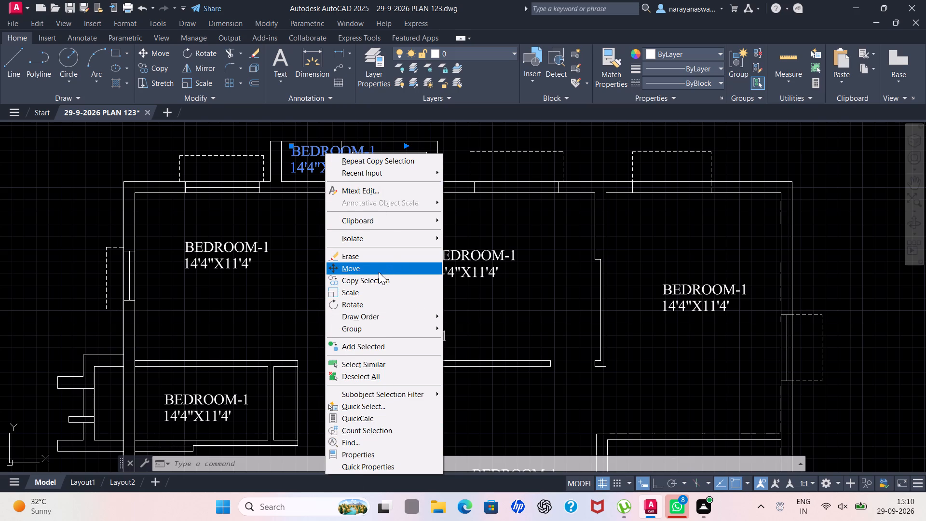
{"action": "left_click", "coordinate": [388, 194]}
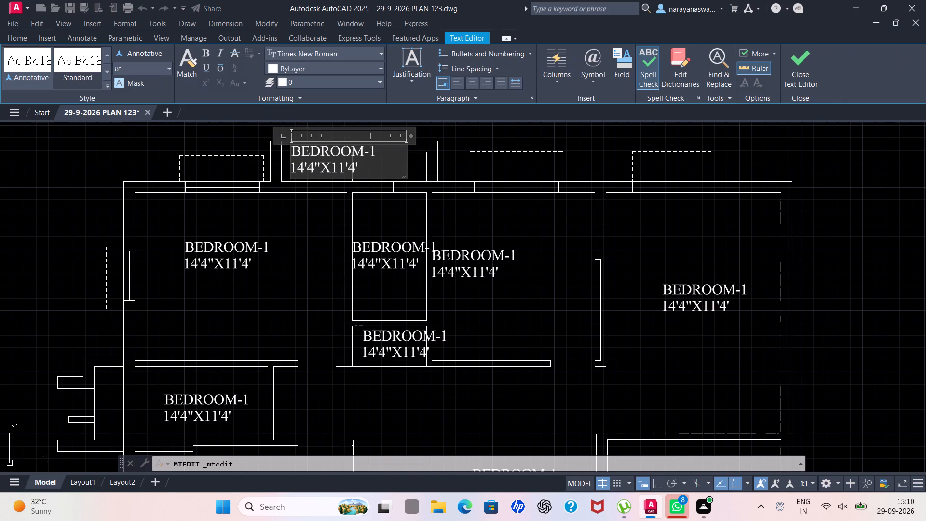
{"action": "left_click", "coordinate": [369, 171]}
{"action": "key", "text": "BackSpace"}
{"action": "key", "text": "BackSpace"}
{"action": "key", "text": "BackSpace"}
{"action": "key", "text": "BackSpace"}
{"action": "key", "text": "BackSpace"}
{"action": "key", "text": "BackSpace"}
{"action": "key", "text": "BackSpace"}
{"action": "key", "text": "BackSpace"}
{"action": "key", "text": "BackSpace"}
{"action": "key", "text": "BackSpace"}
{"action": "key", "text": "BackSpace"}
{"action": "key", "text": "BackSpace"}
{"action": "key", "text": "BackSpace"}
{"action": "key", "text": "BackSpace"}
{"action": "key", "text": "BackSpace"}
{"action": "key", "text": "BackSpace"}
{"action": "key", "text": "BackSpace"}
{"action": "key", "text": "BackSpace"}
{"action": "key", "text": "BackSpace"}
{"action": "key", "text": "BackSpace"}
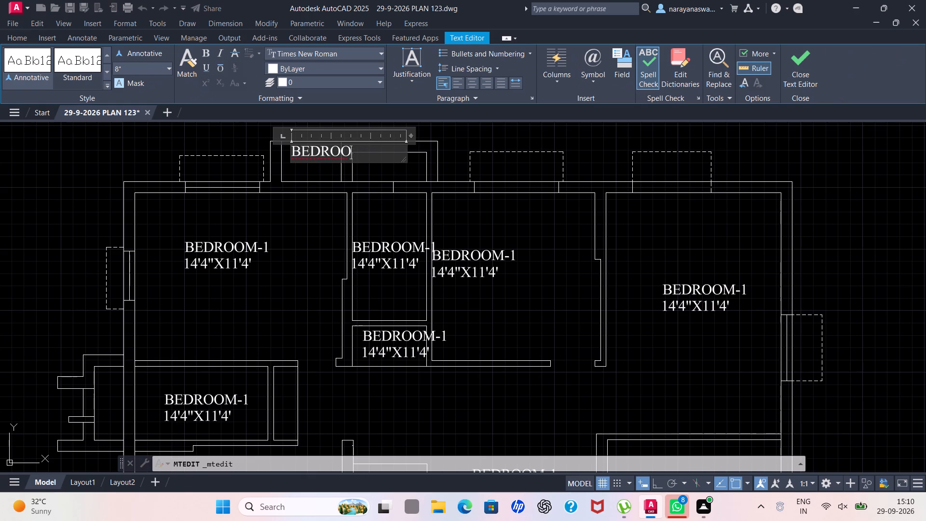
{"action": "key", "text": "BackSpace"}
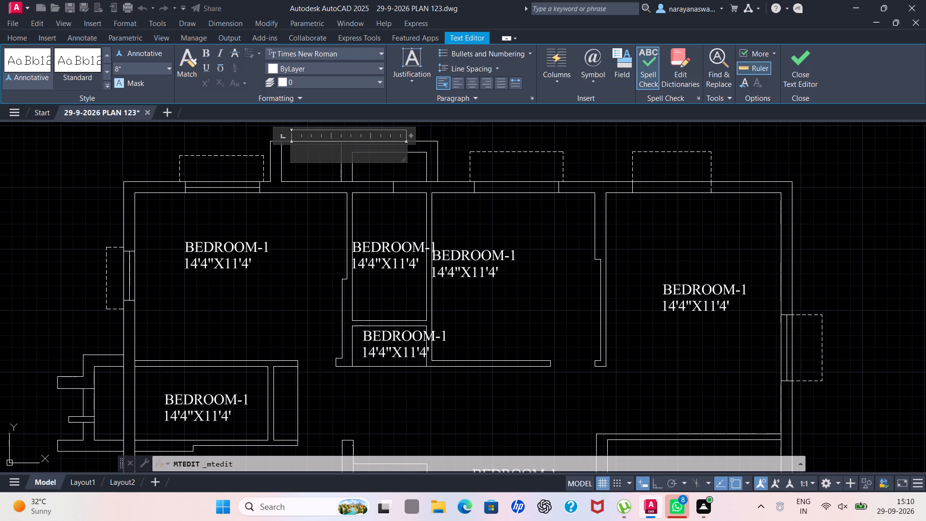
{"action": "type", "text": "DG HOT"}
{"action": "key", "text": "space"}
{"action": "type", "text": "AIR"}
{"action": "key", "text": "space"}
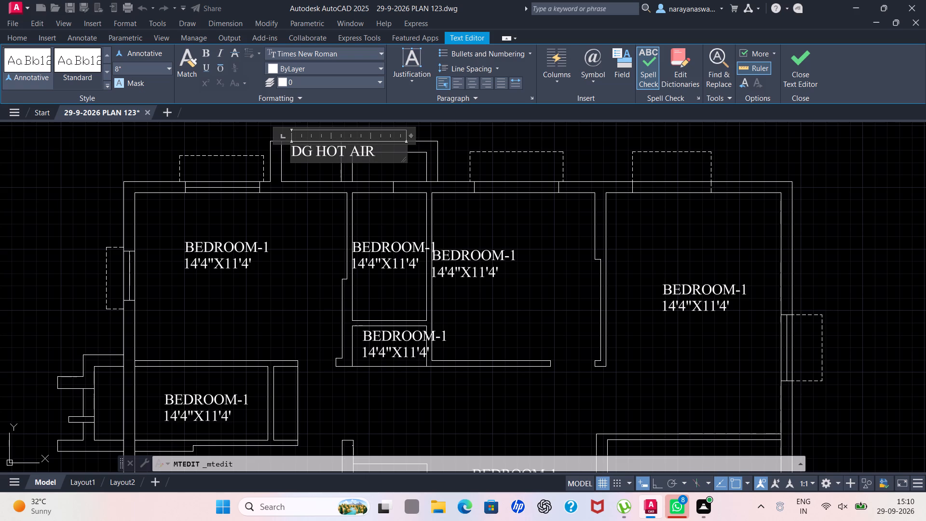
{"action": "type", "text": "SHAFT"}
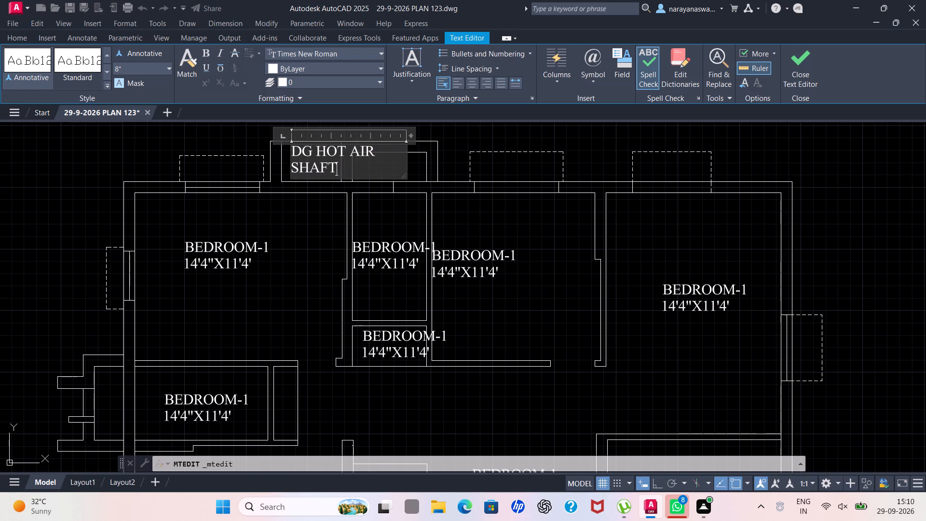
{"action": "key", "text": "Return"}
{"action": "left_click", "coordinate": [469, 137]}
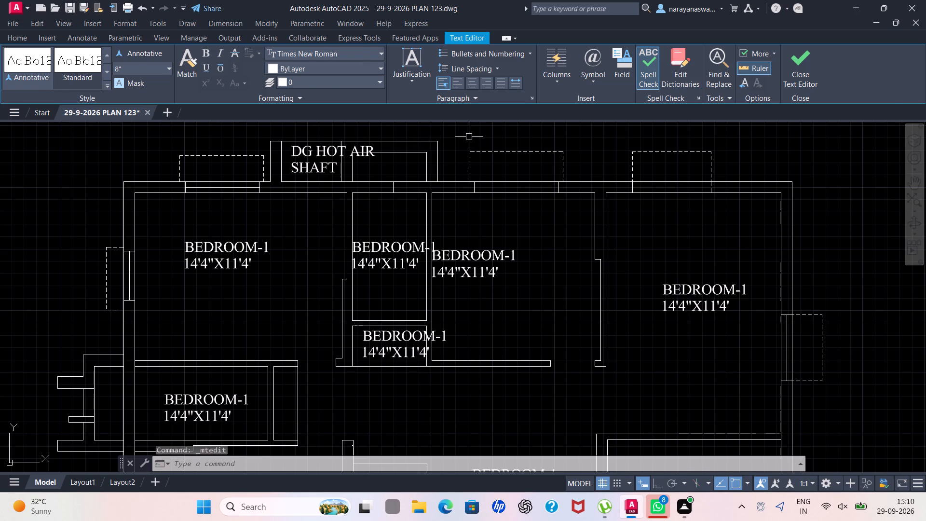
Scale the DG HOT AIR SHAFT label down freehand so it fits inside its compartment above the top wall.
{"action": "left_click", "coordinate": [327, 154]}
{"action": "right_click", "coordinate": [312, 157]}
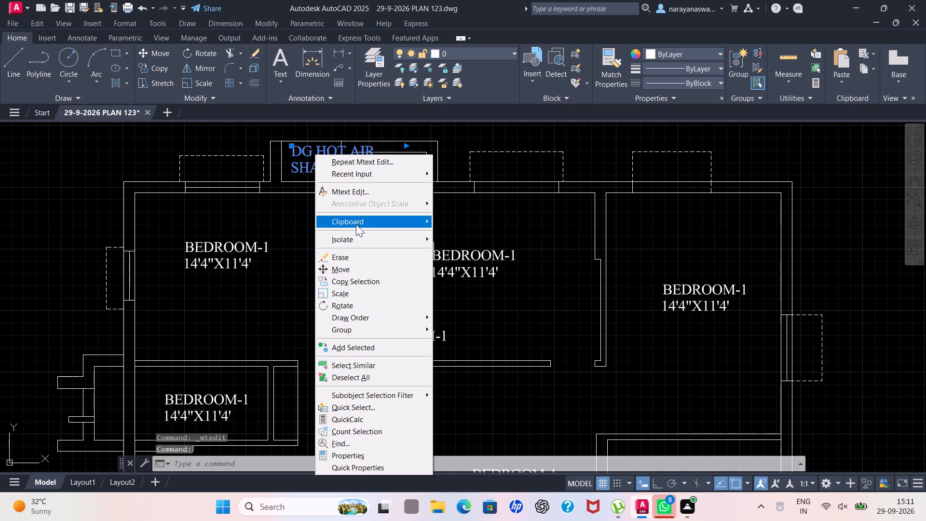
{"action": "key", "text": "Escape"}
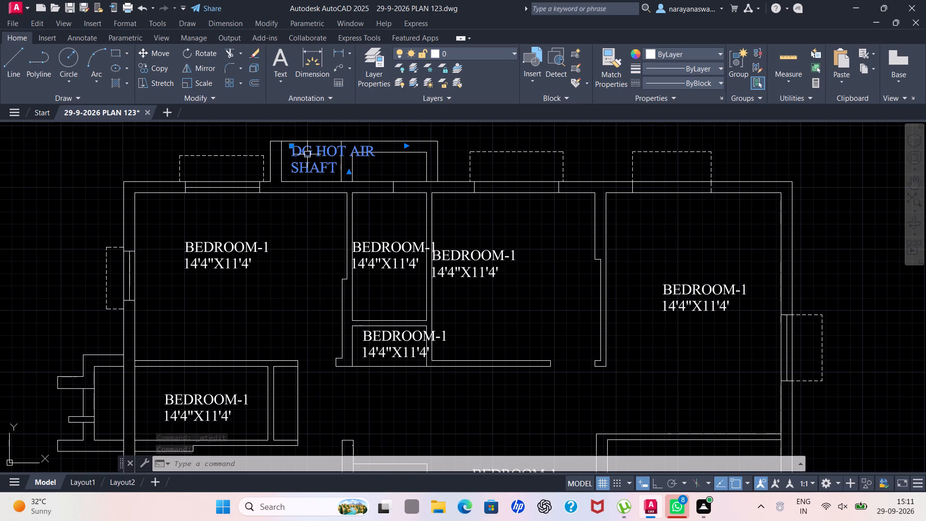
{"action": "left_click", "coordinate": [307, 154]}
{"action": "right_click", "coordinate": [307, 154]}
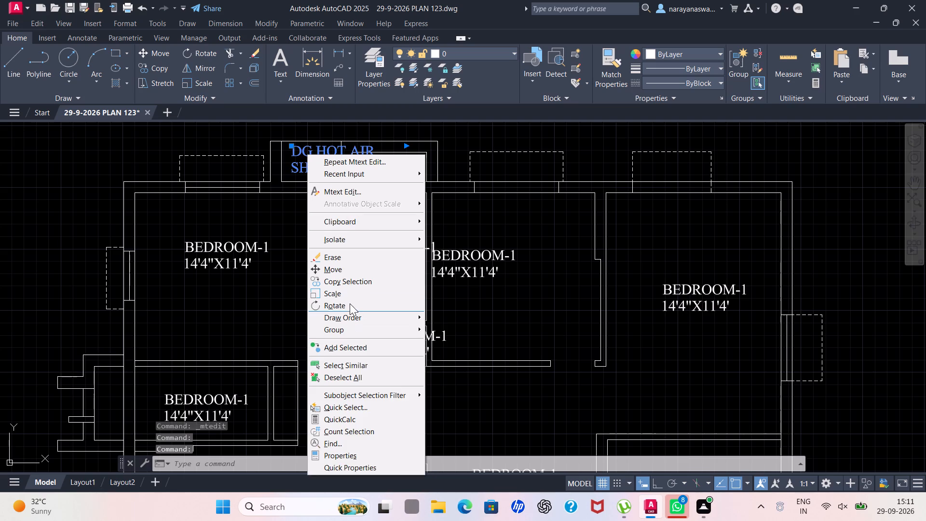
{"action": "left_click", "coordinate": [352, 294]}
{"action": "left_click_drag", "start_coordinate": [305, 171], "coordinate": [303, 159]}
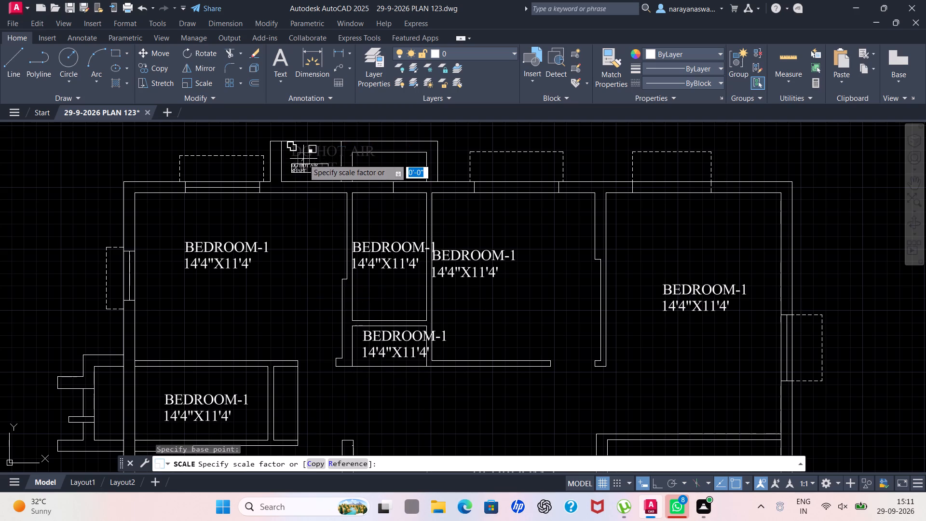
{"action": "left_click_drag", "start_coordinate": [303, 159], "coordinate": [302, 148]}
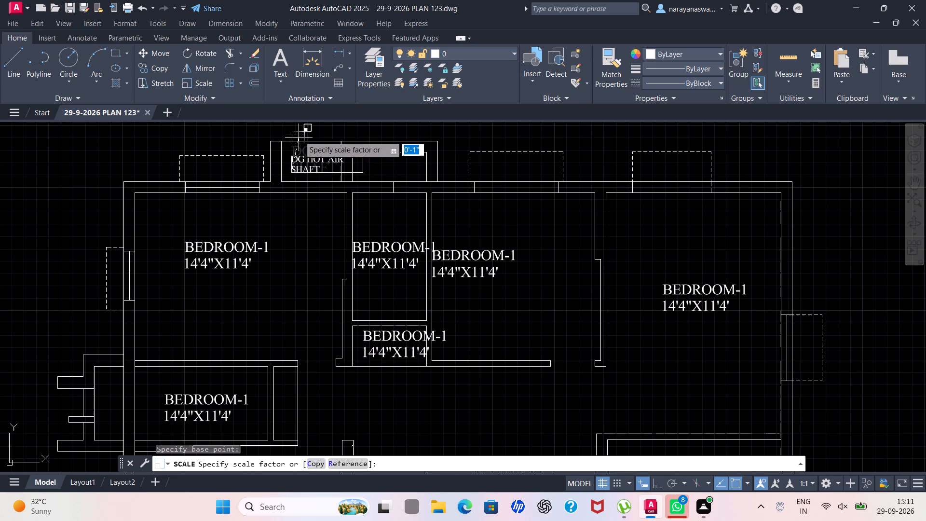
{"action": "left_click", "coordinate": [279, 152]}
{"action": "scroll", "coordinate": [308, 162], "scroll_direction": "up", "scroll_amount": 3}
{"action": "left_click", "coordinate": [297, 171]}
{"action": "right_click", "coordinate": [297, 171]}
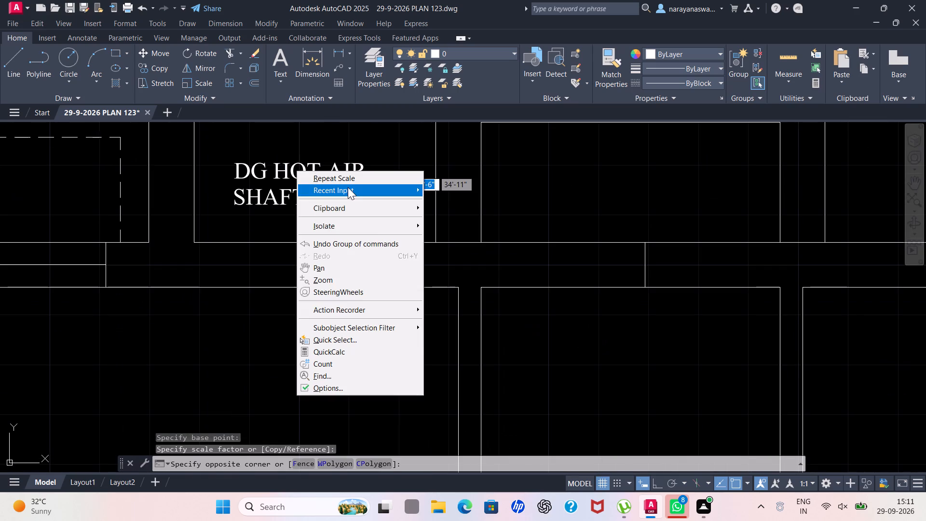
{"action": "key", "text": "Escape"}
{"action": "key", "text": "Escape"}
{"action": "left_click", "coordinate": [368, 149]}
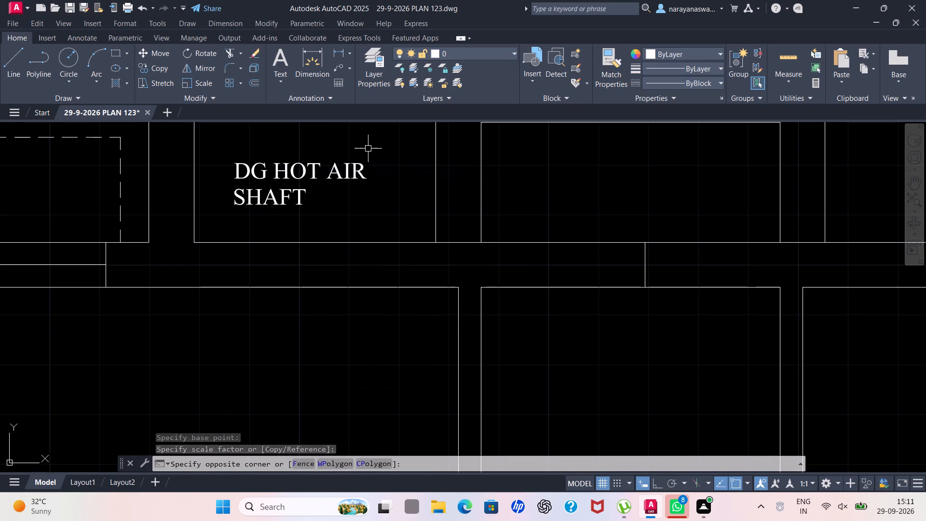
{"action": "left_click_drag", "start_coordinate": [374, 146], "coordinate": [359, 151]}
Move the DG HOT AIR SHAFT label slightly so it sits centrally within its compartment.
{"action": "left_click", "coordinate": [247, 209]}
{"action": "right_click", "coordinate": [247, 208]}
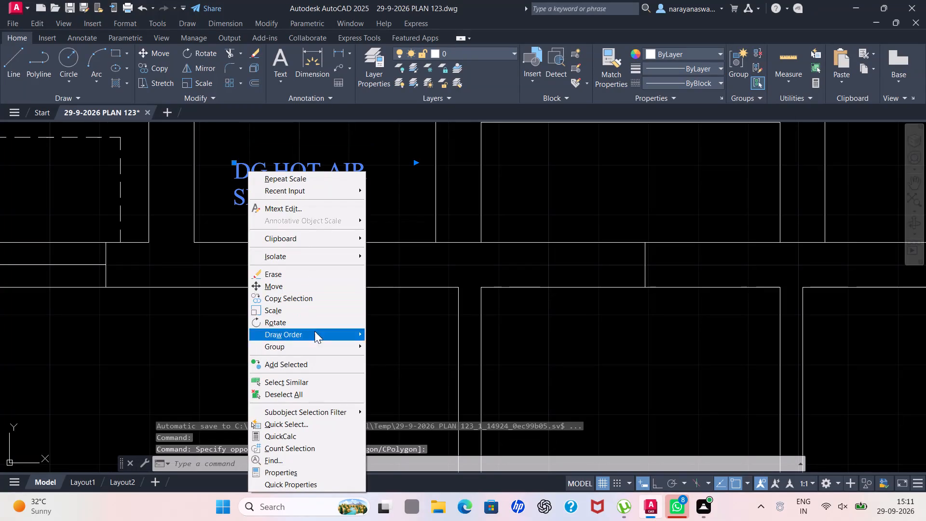
{"action": "left_click", "coordinate": [311, 286]}
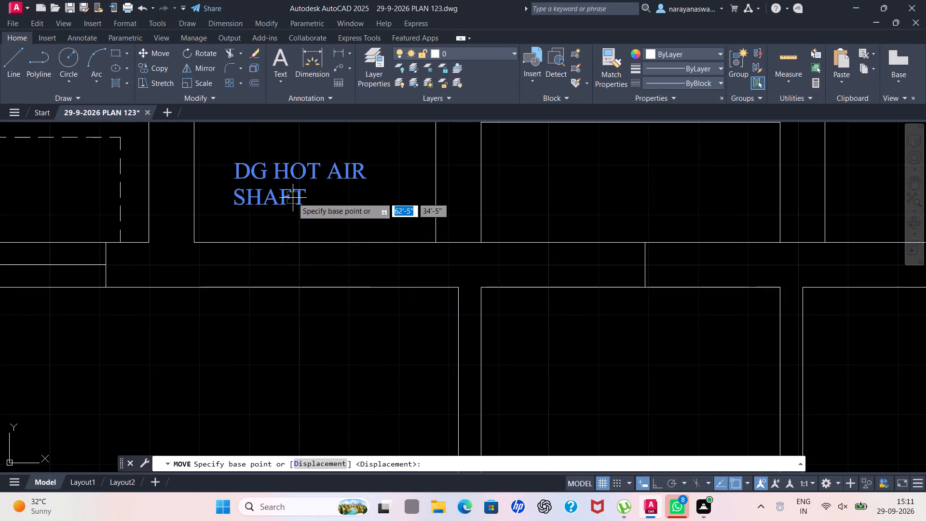
{"action": "left_click_drag", "start_coordinate": [292, 197], "coordinate": [302, 174]}
{"action": "left_click", "coordinate": [302, 174]}
Replace the label text in the narrow room below the shaft with TOILET-2 and, on a second line, 5'X9'.
{"action": "scroll", "coordinate": [326, 215], "scroll_direction": "down", "scroll_amount": 3}
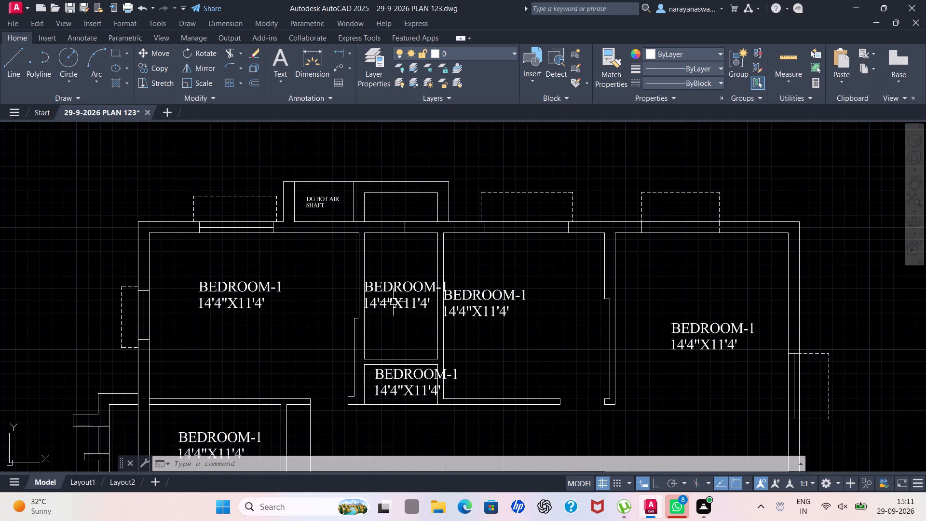
{"action": "scroll", "coordinate": [406, 307], "scroll_direction": "down", "scroll_amount": 2}
{"action": "scroll", "coordinate": [406, 329], "scroll_direction": "up", "scroll_amount": 2}
{"action": "scroll", "coordinate": [412, 320], "scroll_direction": "down", "scroll_amount": 1}
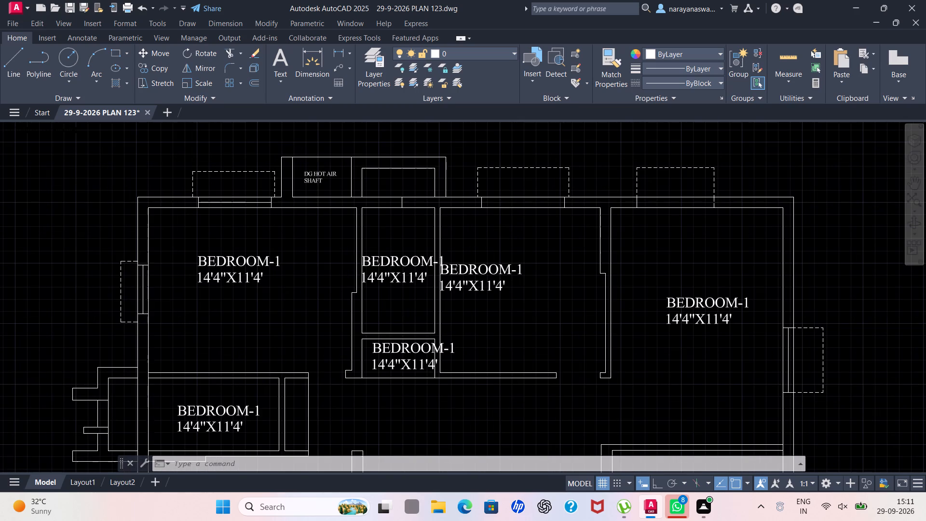
{"action": "scroll", "coordinate": [374, 387], "scroll_direction": "up", "scroll_amount": 2}
{"action": "scroll", "coordinate": [442, 248], "scroll_direction": "down", "scroll_amount": 2}
{"action": "scroll", "coordinate": [425, 190], "scroll_direction": "up", "scroll_amount": 1}
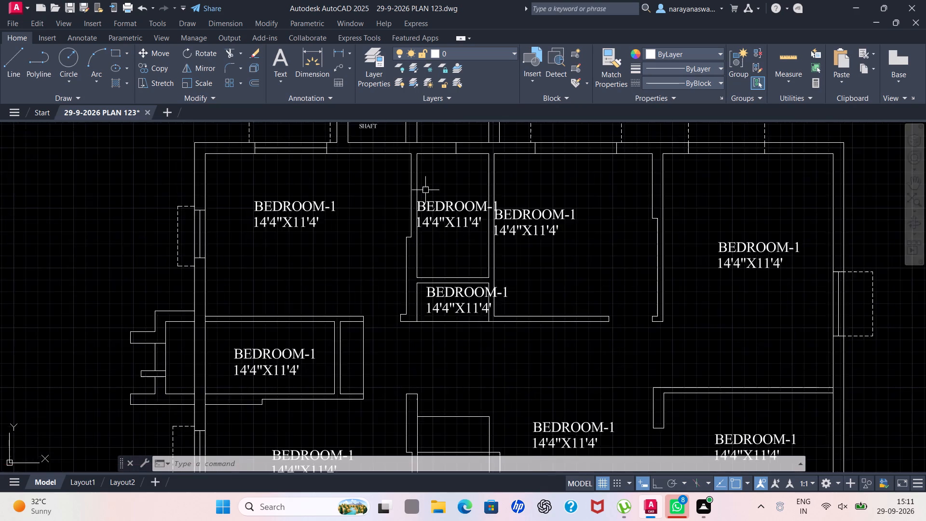
{"action": "scroll", "coordinate": [425, 190], "scroll_direction": "up", "scroll_amount": 1}
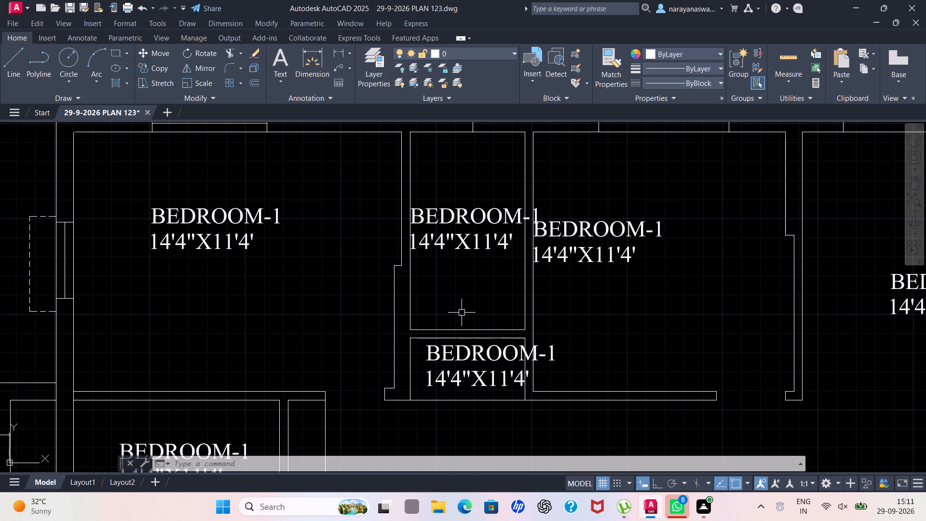
{"action": "scroll", "coordinate": [502, 290], "scroll_direction": "down", "scroll_amount": 2}
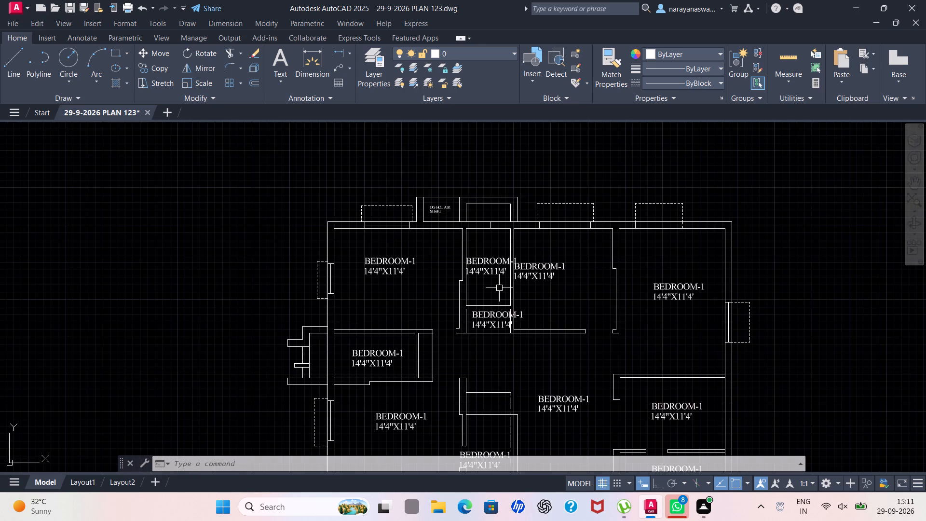
{"action": "scroll", "coordinate": [498, 287], "scroll_direction": "up", "scroll_amount": 2}
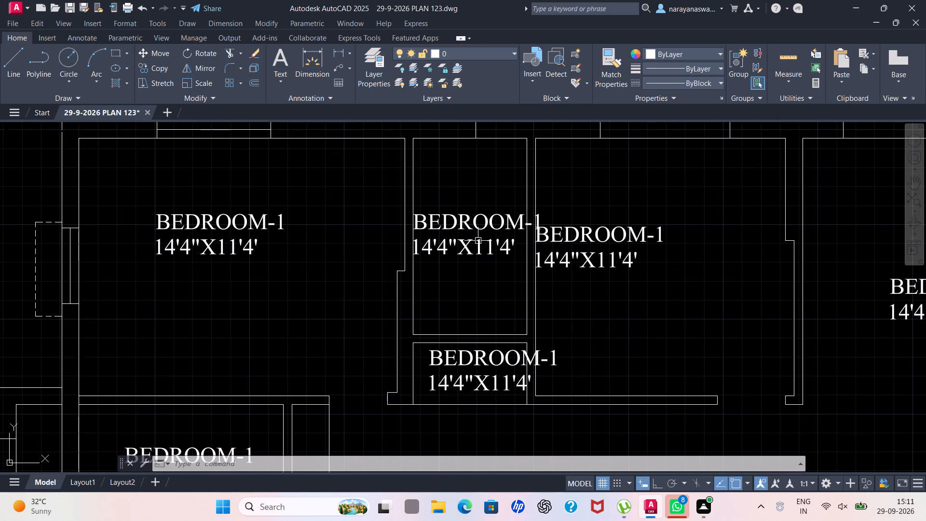
{"action": "left_click", "coordinate": [478, 240]}
{"action": "right_click", "coordinate": [478, 240]}
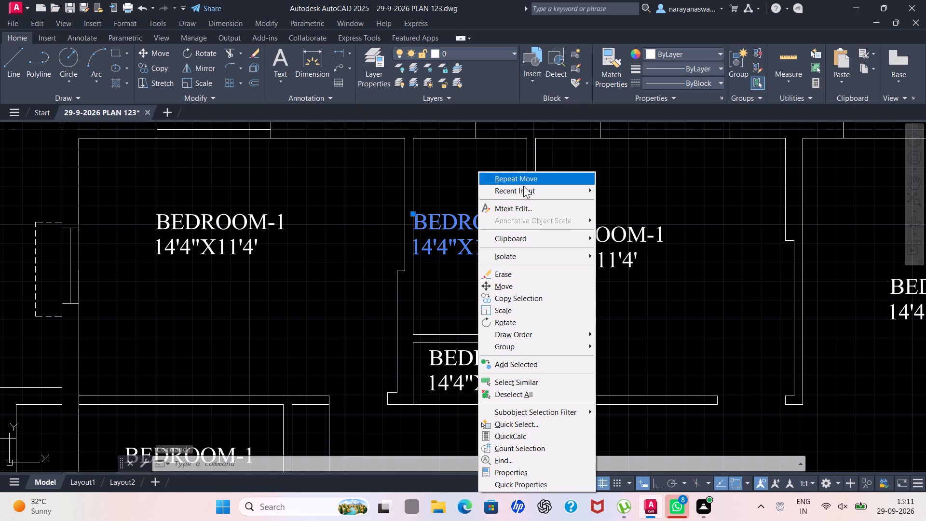
{"action": "left_click", "coordinate": [523, 207]}
{"action": "left_click", "coordinate": [522, 250]}
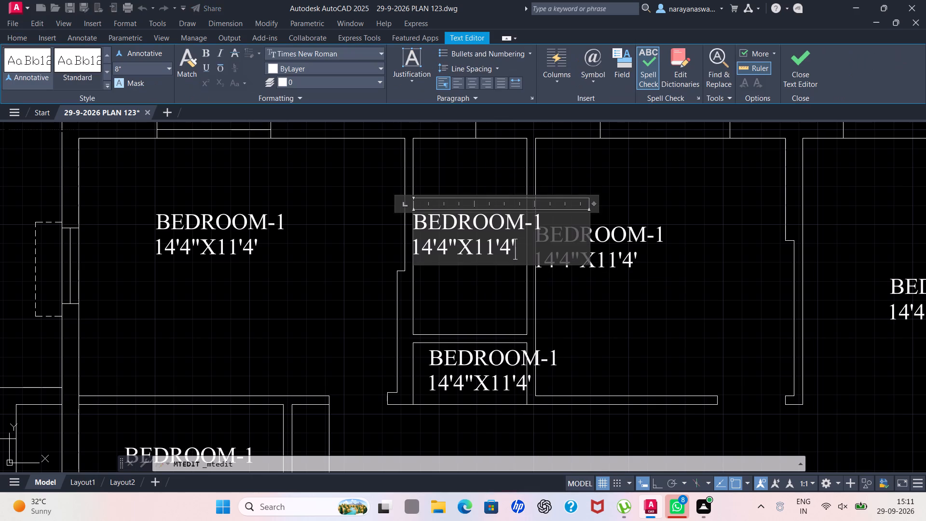
{"action": "key", "text": "BackSpace"}
{"action": "key", "text": "BackSpace"}
{"action": "key", "text": "BackSpace"}
{"action": "key", "text": "BackSpace"}
{"action": "key", "text": "BackSpace"}
{"action": "key", "text": "BackSpace"}
{"action": "key", "text": "BackSpace"}
{"action": "key", "text": "BackSpace"}
{"action": "key", "text": "BackSpace"}
{"action": "key", "text": "BackSpace"}
{"action": "key", "text": "BackSpace"}
{"action": "key", "text": "BackSpace"}
{"action": "key", "text": "BackSpace"}
{"action": "key", "text": "BackSpace"}
{"action": "key", "text": "BackSpace"}
{"action": "key", "text": "BackSpace"}
{"action": "key", "text": "BackSpace"}
{"action": "key", "text": "BackSpace"}
{"action": "key", "text": "BackSpace"}
{"action": "key", "text": "BackSpace"}
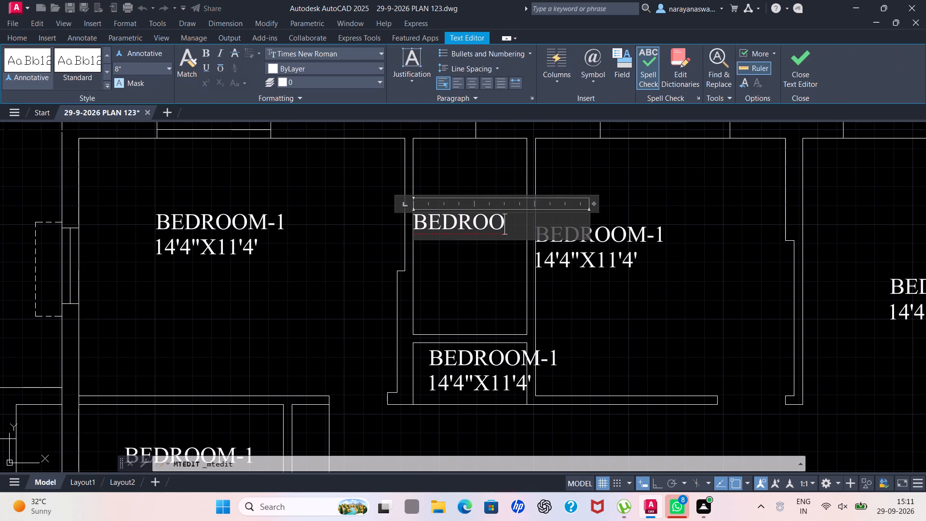
{"action": "key", "text": "t"}
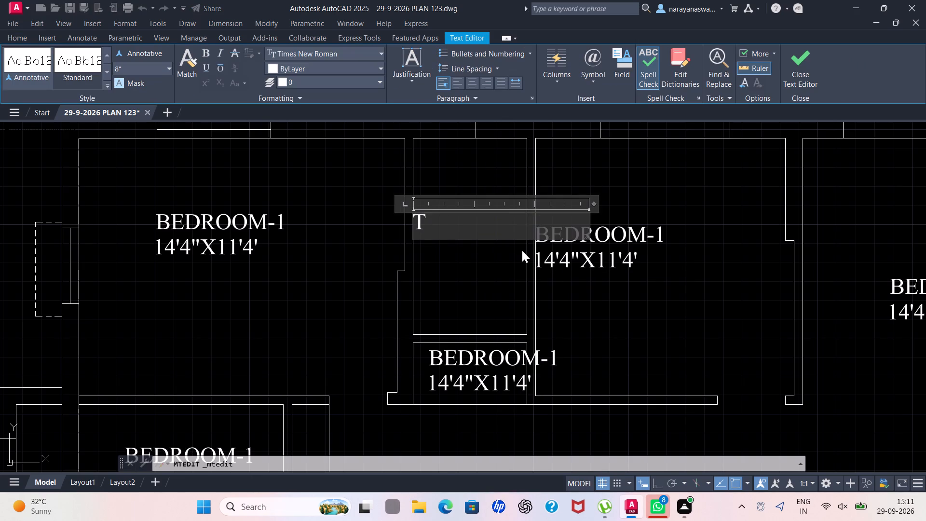
{"action": "key", "text": "o"}
{"action": "type", "text": "ILET"}
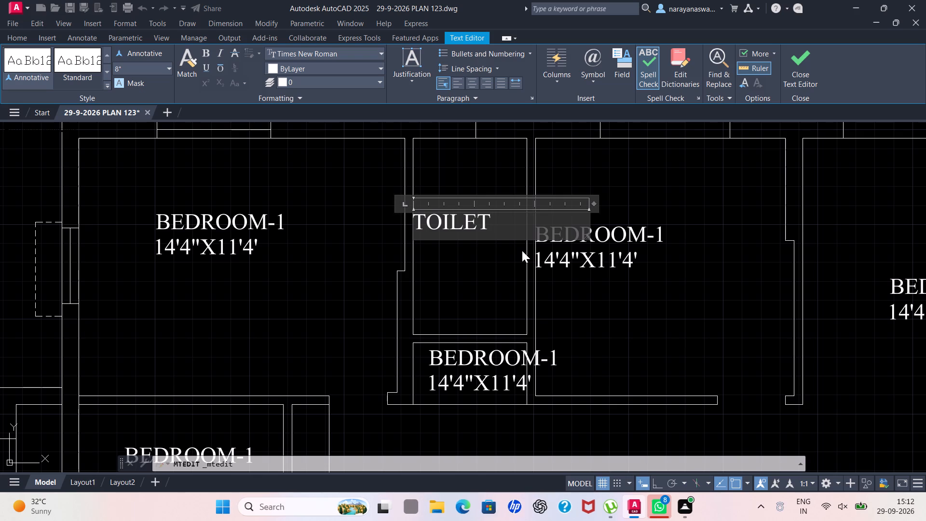
{"action": "key", "text": "minus"}
{"action": "key", "text": "2"}
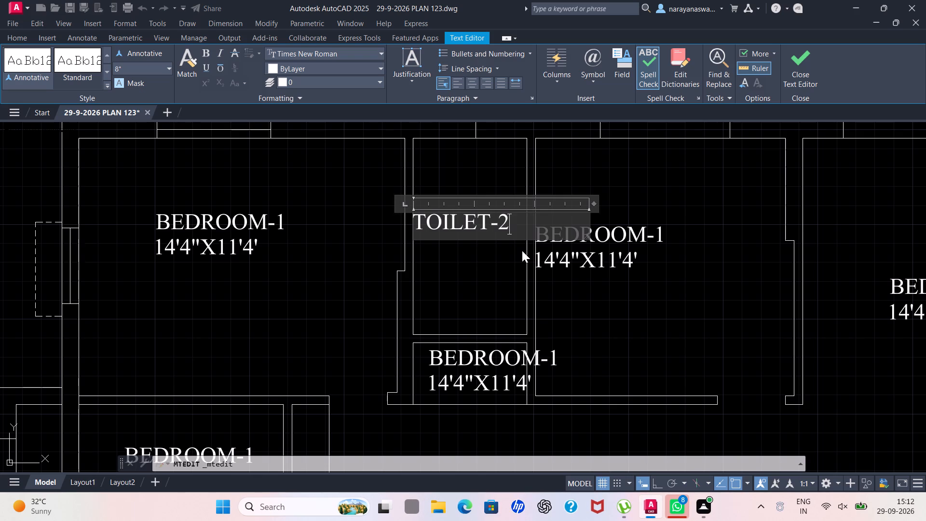
{"action": "key", "text": "Return"}
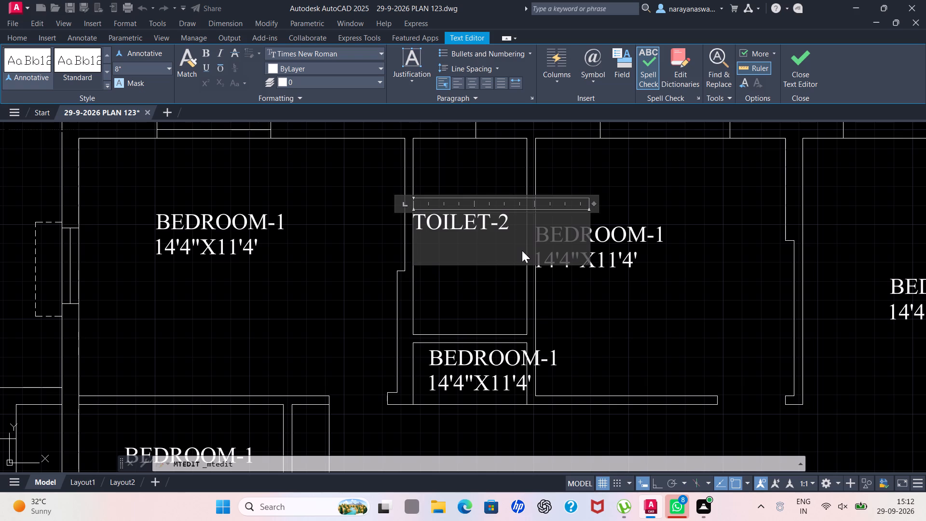
{"action": "type", "text": "5'X"}
{"action": "type", "text": "9'"}
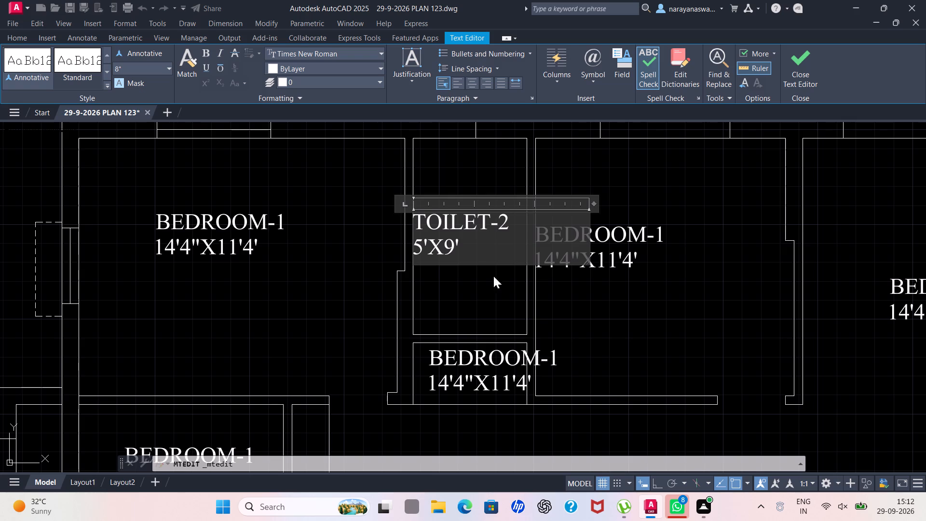
{"action": "left_click", "coordinate": [482, 291]}
Move the TOILET-2 label slightly so it sits clear of the walls inside its narrow room.
{"action": "left_click", "coordinate": [437, 222]}
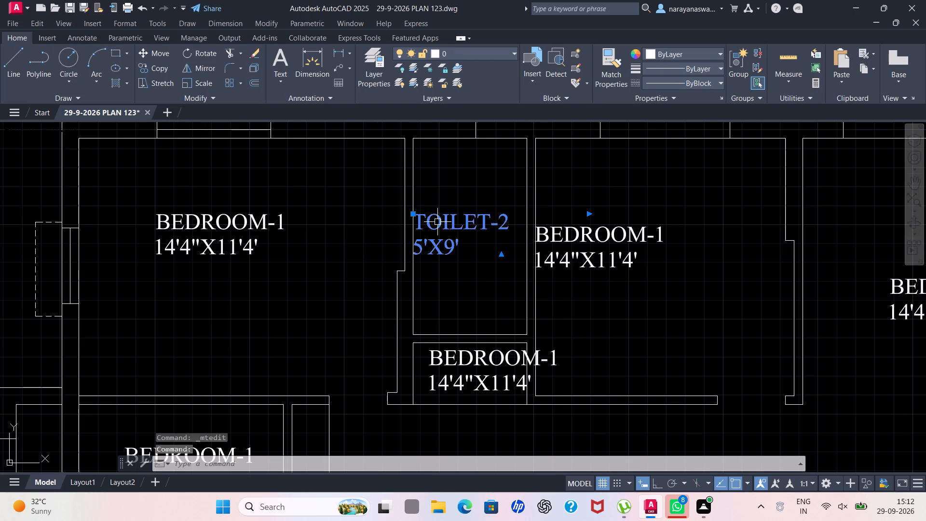
{"action": "right_click", "coordinate": [437, 222]}
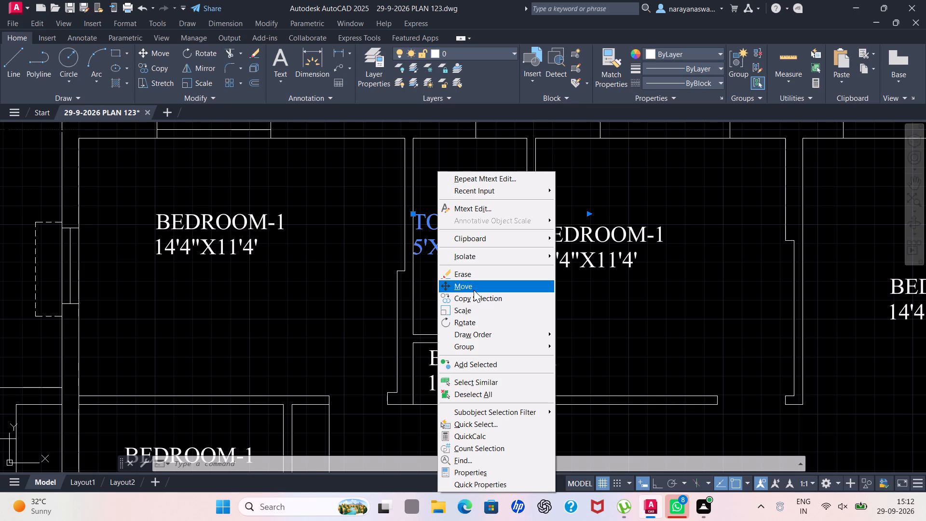
{"action": "left_click", "coordinate": [474, 284]}
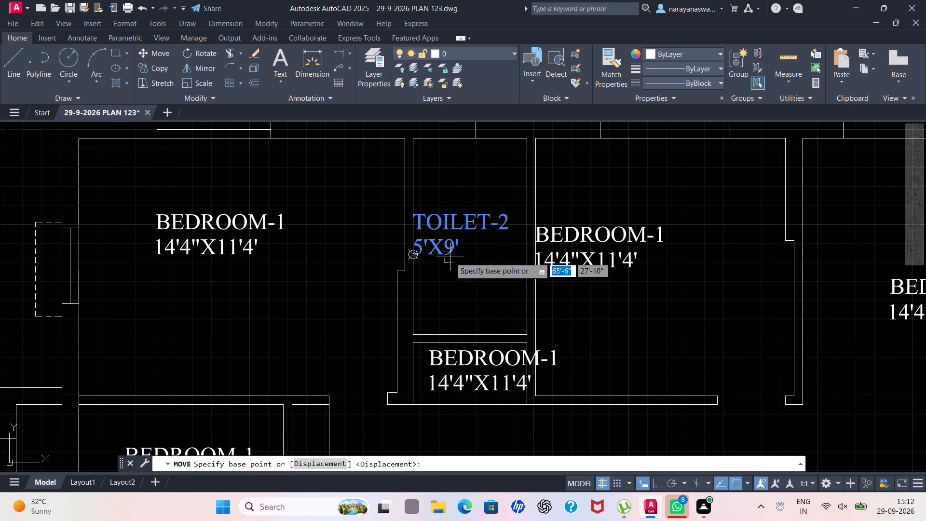
{"action": "left_click_drag", "start_coordinate": [441, 233], "coordinate": [465, 237]}
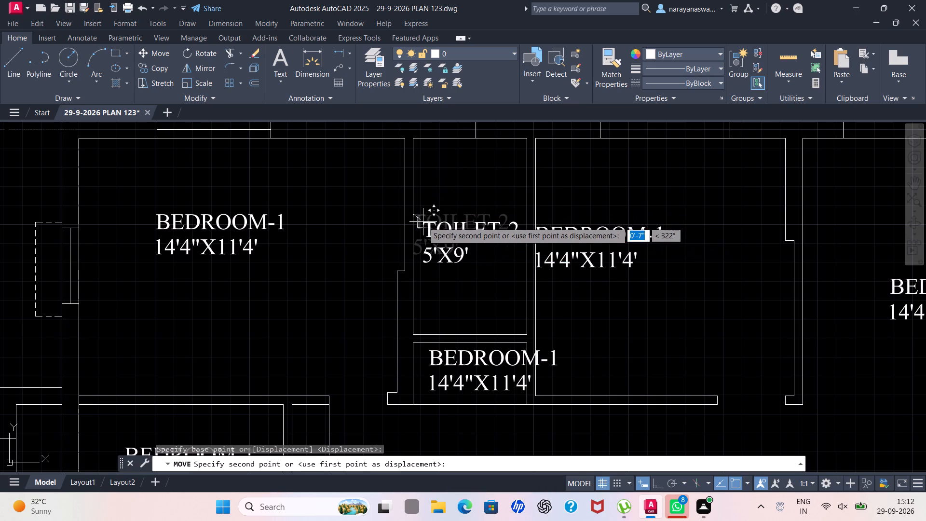
{"action": "left_click", "coordinate": [423, 222]}
Replace the label text in the small room directly below TOILET-2 with POOJA.
{"action": "scroll", "coordinate": [462, 238], "scroll_direction": "down", "scroll_amount": 2}
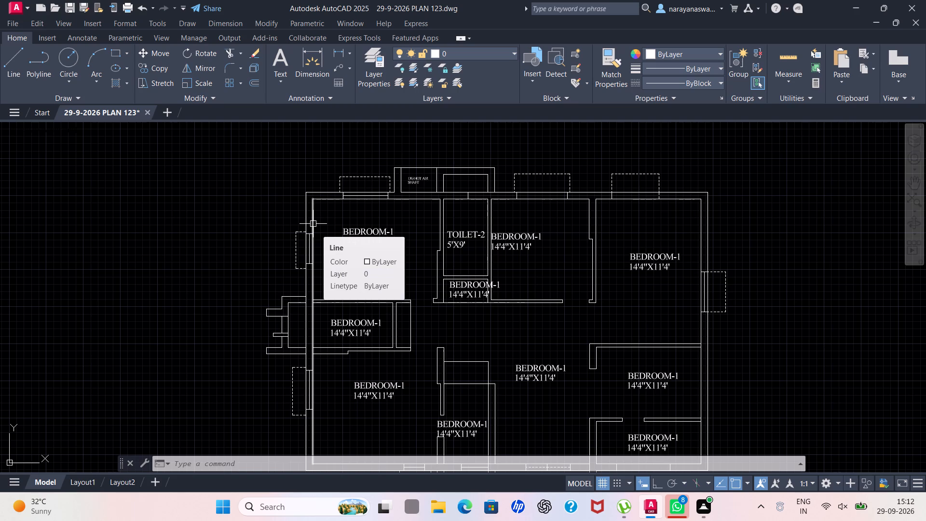
{"action": "scroll", "coordinate": [476, 298], "scroll_direction": "up", "scroll_amount": 4}
{"action": "left_click", "coordinate": [463, 222]}
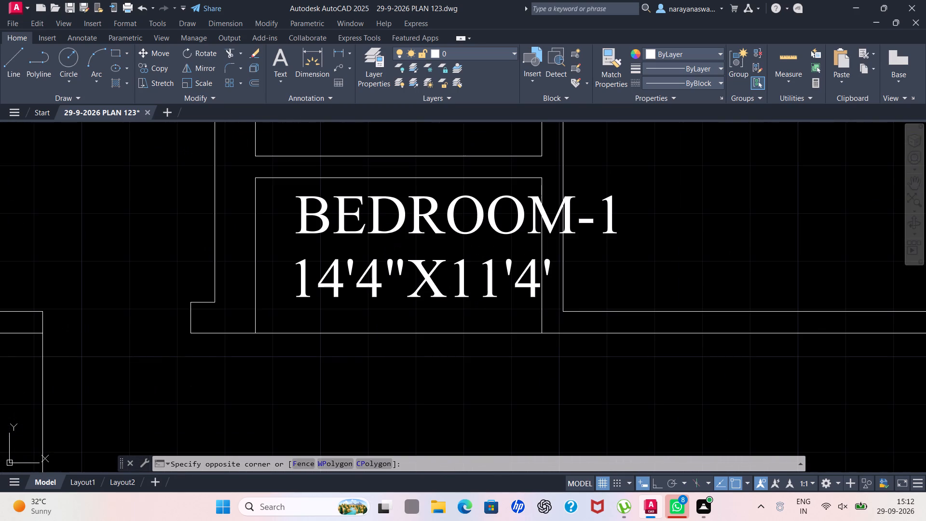
{"action": "left_click", "coordinate": [415, 218]}
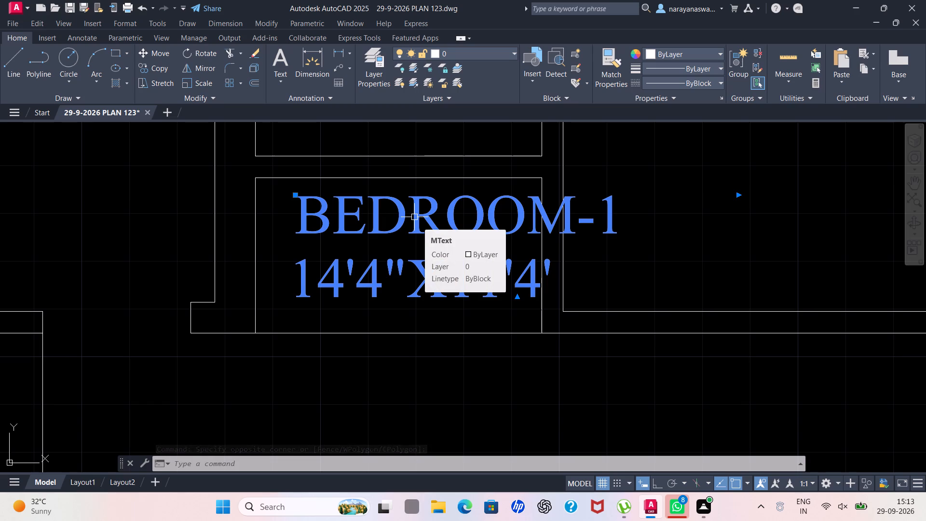
{"action": "right_click", "coordinate": [414, 217]}
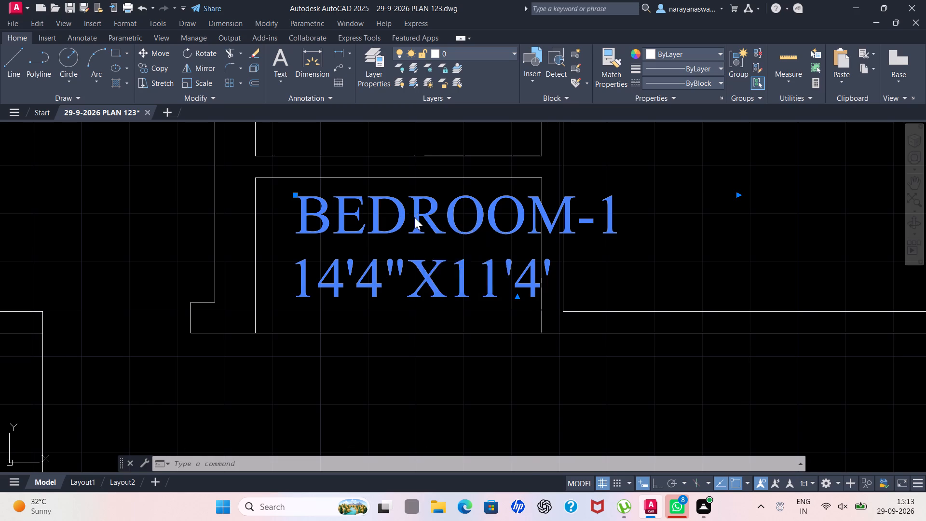
{"action": "left_click", "coordinate": [467, 209]}
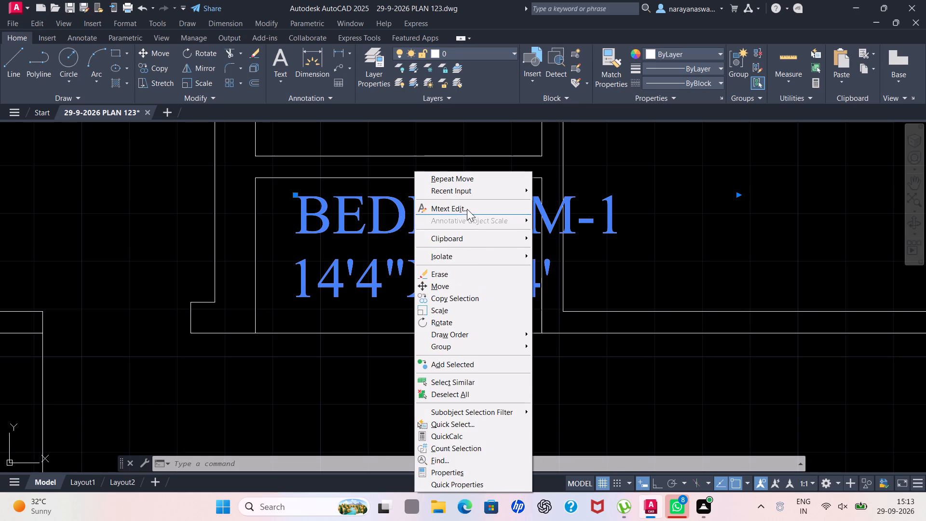
{"action": "left_click", "coordinate": [576, 281]}
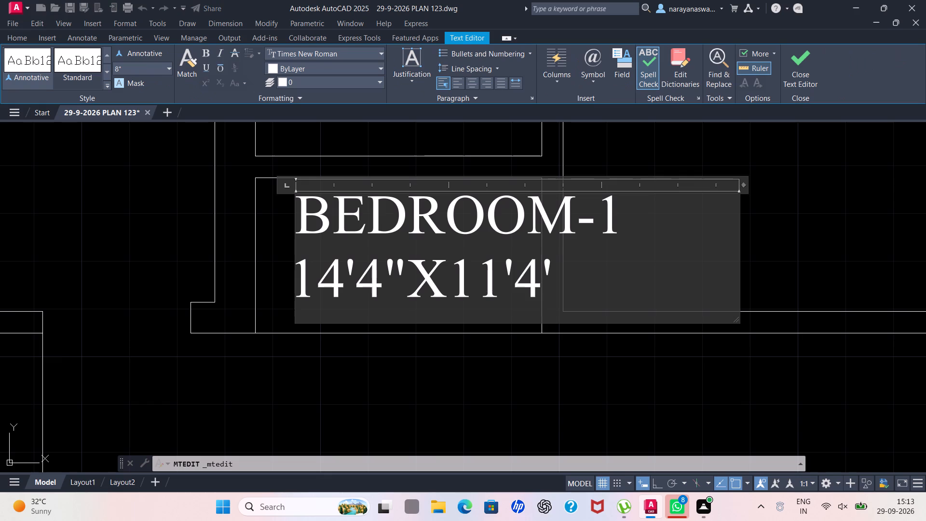
{"action": "key", "text": "BackSpace"}
{"action": "key", "text": "BackSpace"}
{"action": "key", "text": "BackSpace"}
{"action": "key", "text": "BackSpace"}
{"action": "key", "text": "BackSpace"}
{"action": "key", "text": "BackSpace"}
{"action": "key", "text": "BackSpace"}
{"action": "key", "text": "BackSpace"}
{"action": "key", "text": "BackSpace"}
{"action": "key", "text": "BackSpace"}
{"action": "key", "text": "BackSpace"}
{"action": "key", "text": "BackSpace"}
{"action": "key", "text": "BackSpace"}
{"action": "key", "text": "BackSpace"}
{"action": "key", "text": "BackSpace"}
{"action": "key", "text": "BackSpace"}
{"action": "key", "text": "BackSpace"}
{"action": "key", "text": "BackSpace"}
{"action": "key", "text": "BackSpace"}
{"action": "key", "text": "BackSpace"}
{"action": "key", "text": "BackSpace"}
{"action": "key", "text": "BackSpace"}
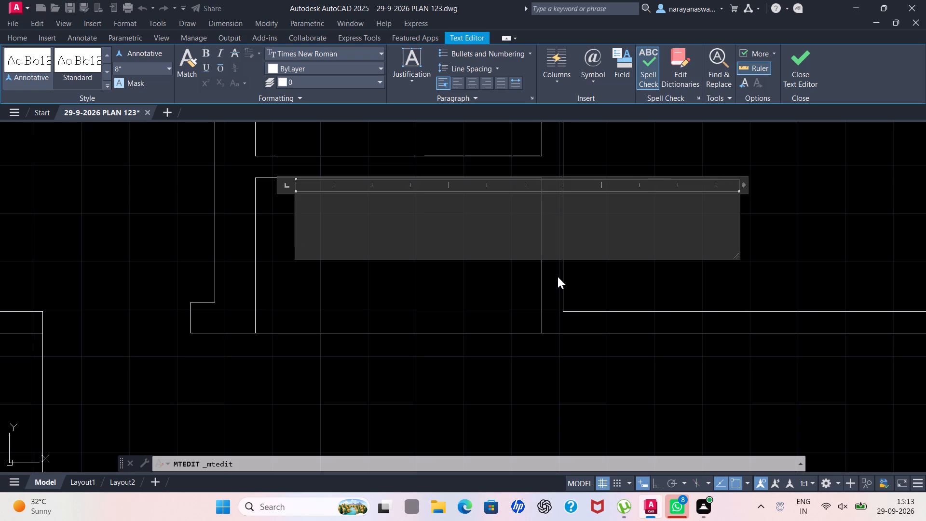
{"action": "type", "text": "POO"}
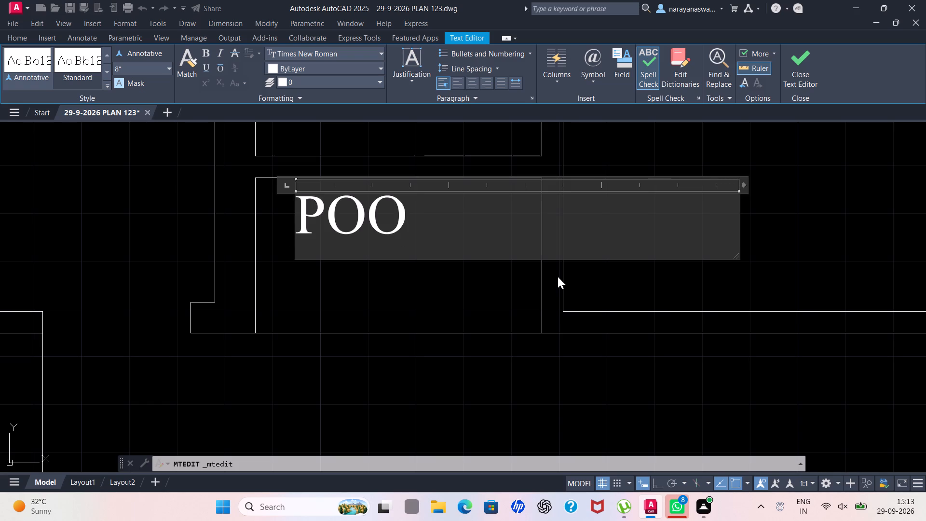
{"action": "type", "text": "JA"}
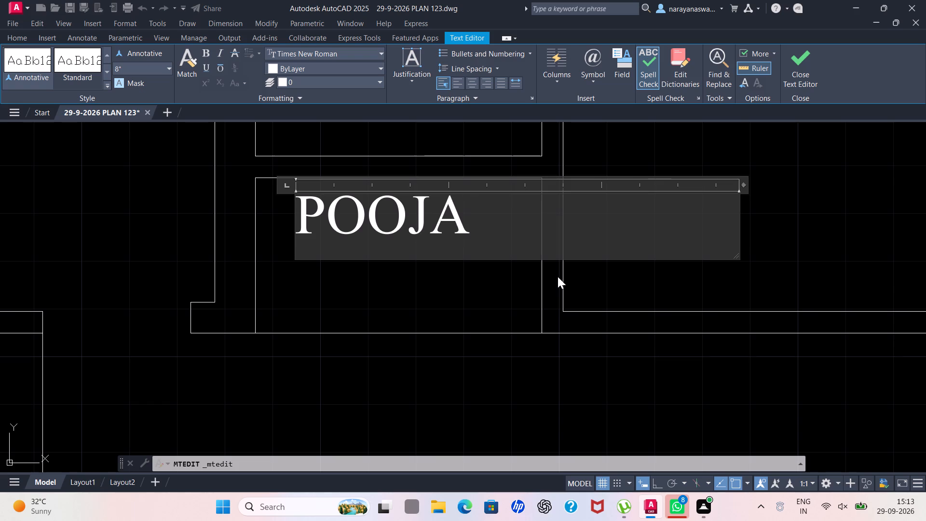
{"action": "left_click", "coordinate": [598, 278]}
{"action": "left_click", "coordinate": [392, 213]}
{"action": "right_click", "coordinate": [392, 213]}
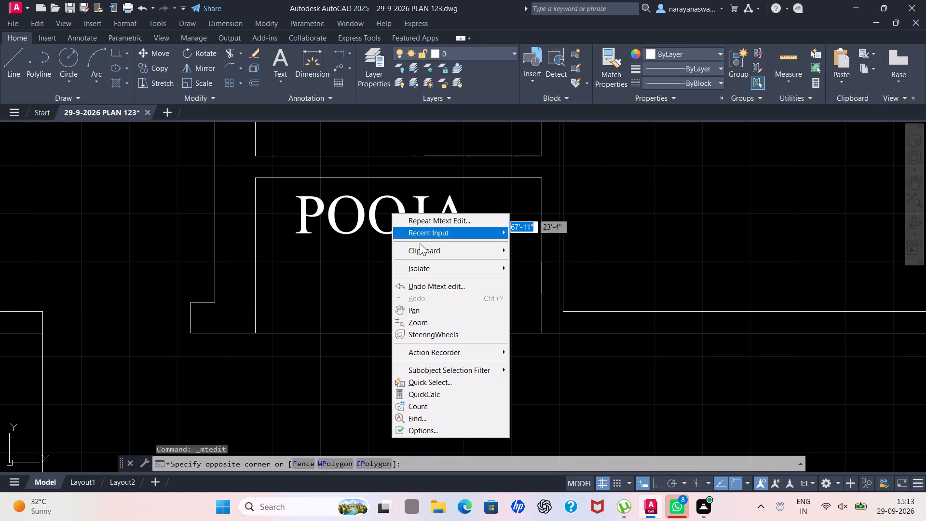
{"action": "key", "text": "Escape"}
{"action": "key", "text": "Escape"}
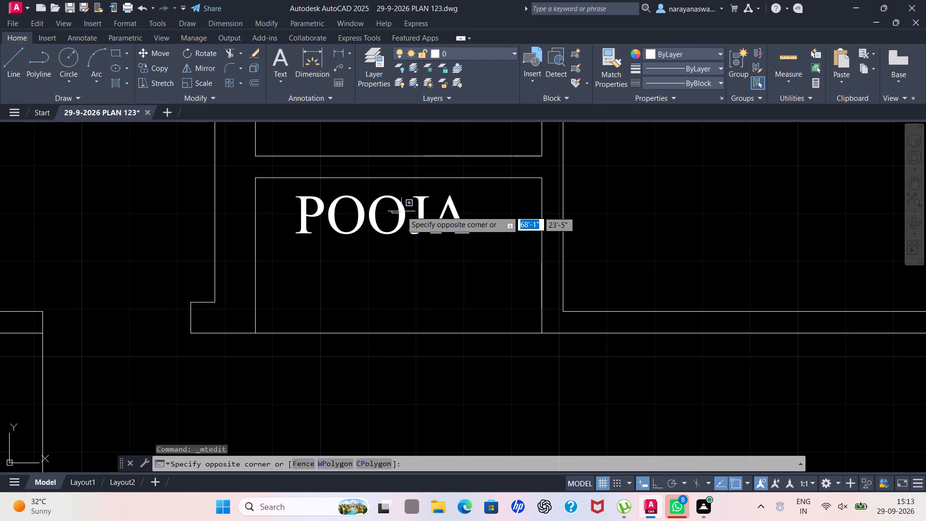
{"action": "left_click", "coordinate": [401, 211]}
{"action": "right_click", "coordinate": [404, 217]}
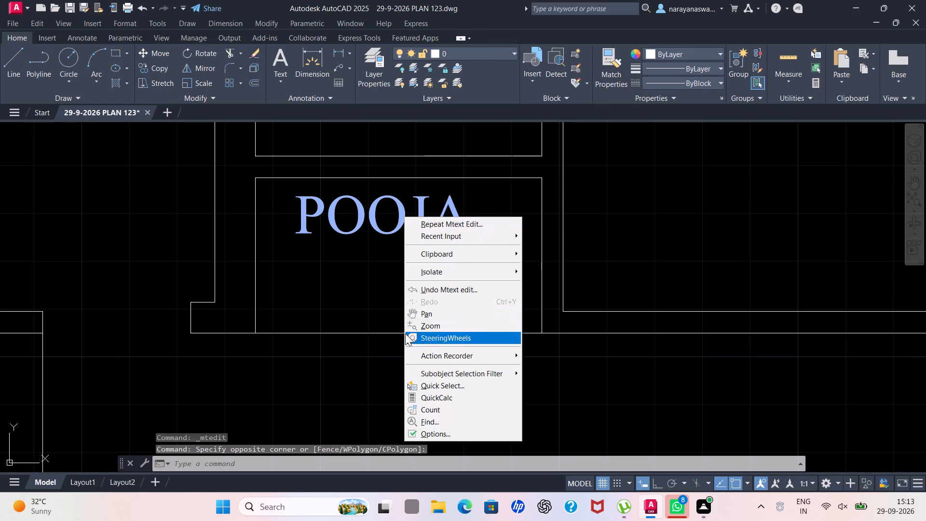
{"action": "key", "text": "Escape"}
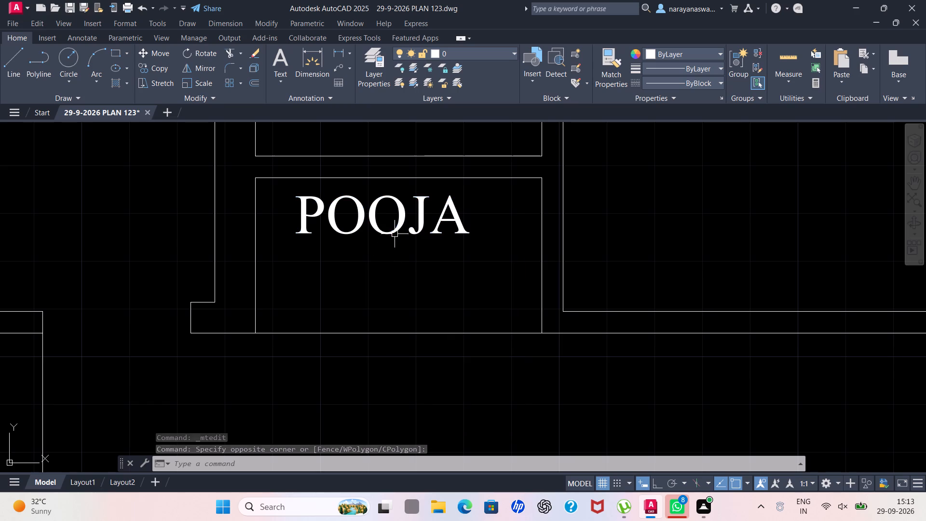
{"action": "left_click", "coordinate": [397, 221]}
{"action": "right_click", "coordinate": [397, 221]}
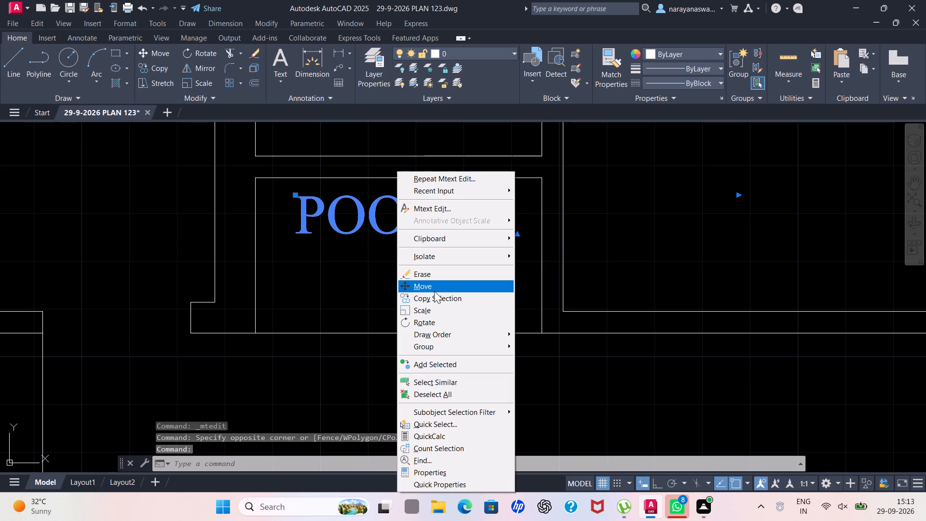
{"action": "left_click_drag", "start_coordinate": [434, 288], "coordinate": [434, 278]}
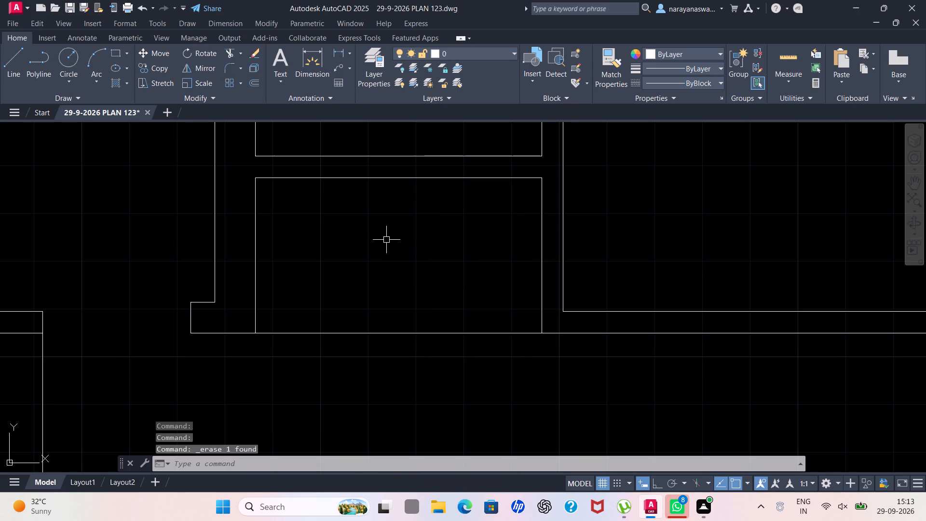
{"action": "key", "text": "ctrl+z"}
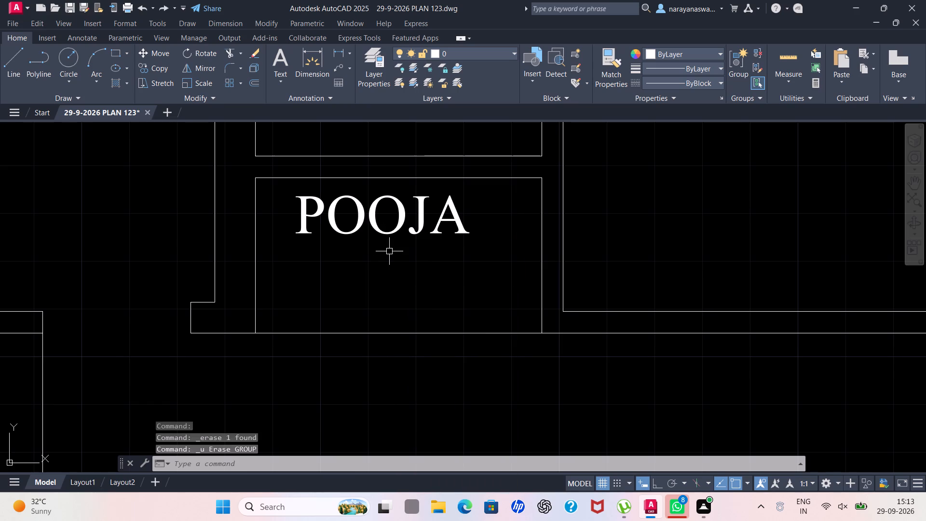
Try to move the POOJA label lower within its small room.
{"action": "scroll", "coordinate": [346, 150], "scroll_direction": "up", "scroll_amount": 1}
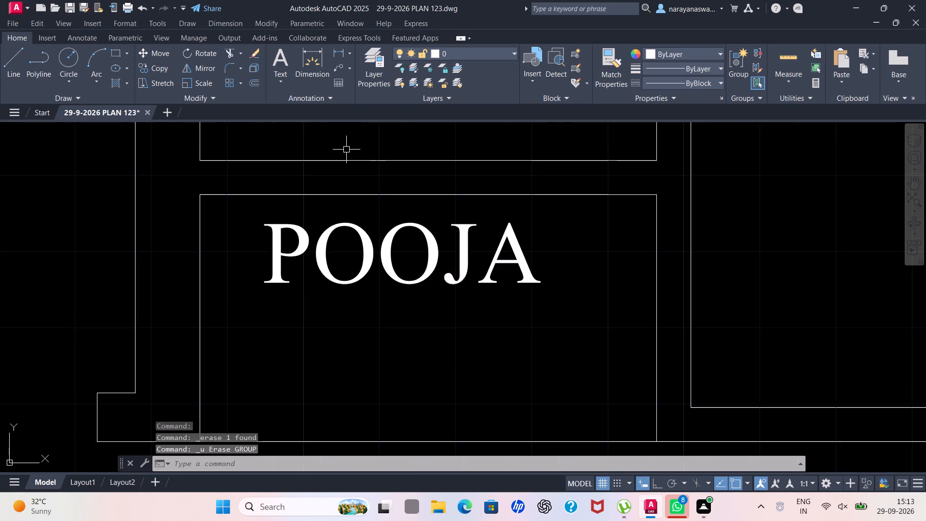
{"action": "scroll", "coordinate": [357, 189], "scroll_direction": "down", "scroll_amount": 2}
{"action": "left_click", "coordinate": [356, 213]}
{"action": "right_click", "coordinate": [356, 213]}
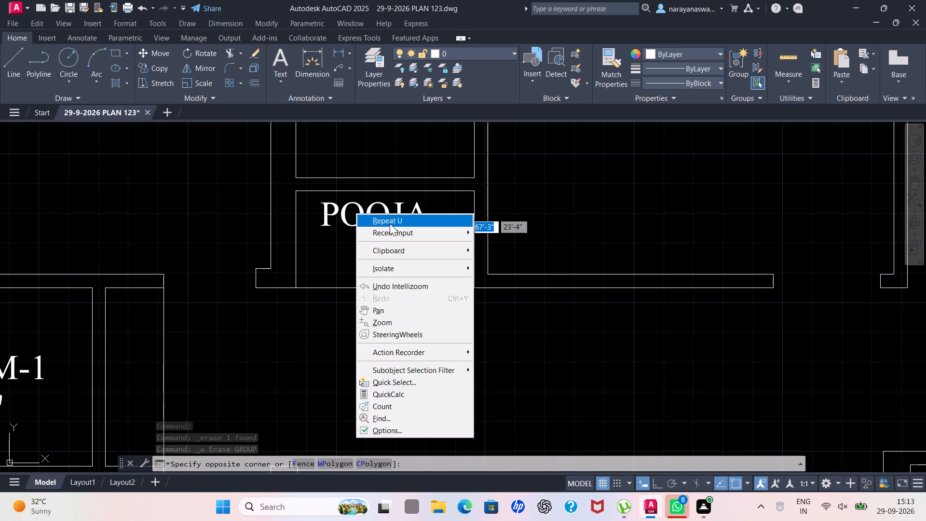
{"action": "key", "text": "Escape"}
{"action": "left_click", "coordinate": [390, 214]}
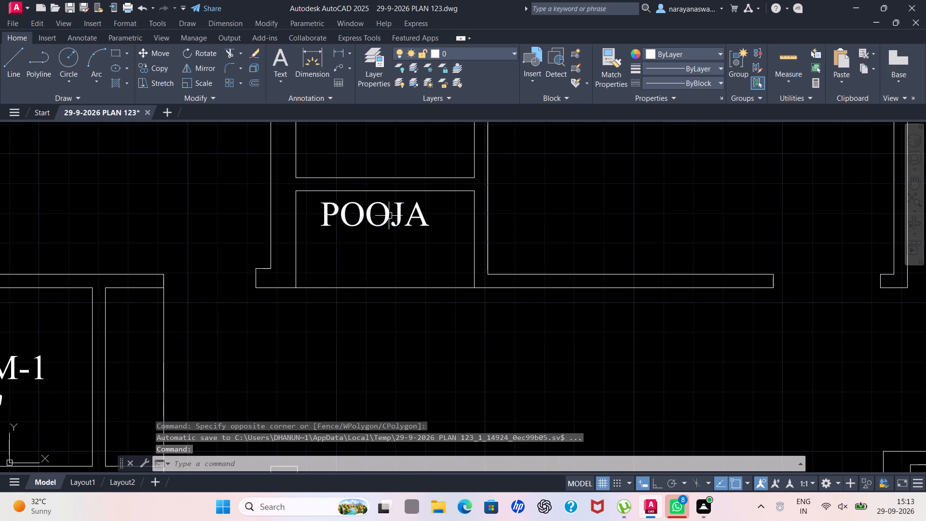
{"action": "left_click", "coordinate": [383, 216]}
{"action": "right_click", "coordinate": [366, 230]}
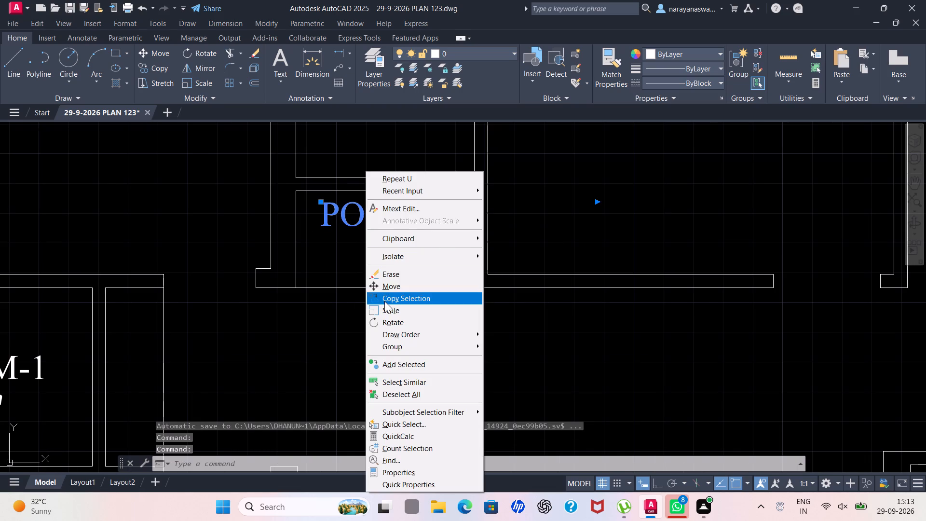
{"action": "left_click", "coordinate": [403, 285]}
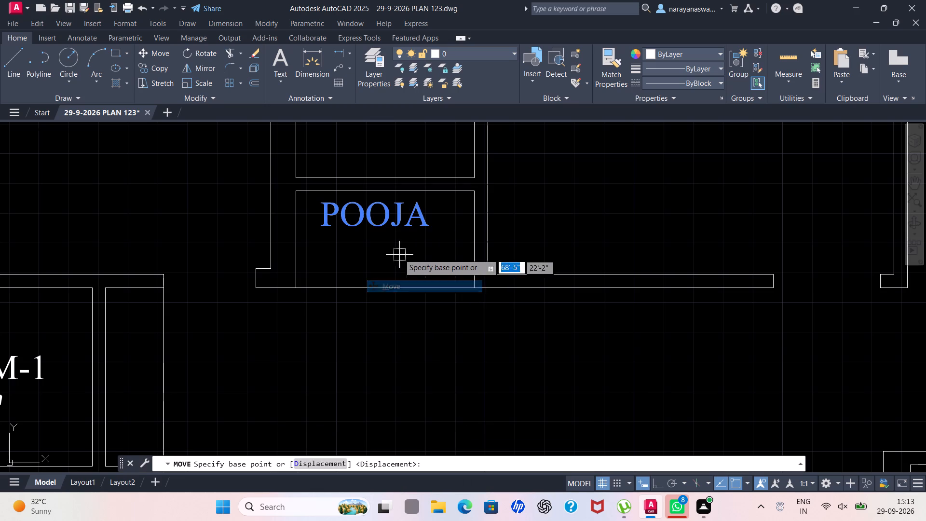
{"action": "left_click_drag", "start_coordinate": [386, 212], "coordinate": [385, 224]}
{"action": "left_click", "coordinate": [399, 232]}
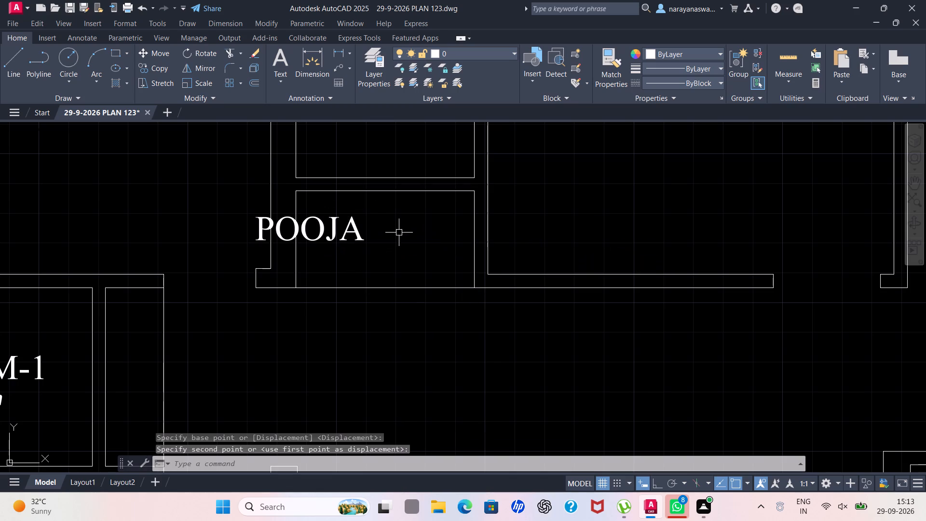
Move the POOJA label to roughly the middle of the small room below TOILET-2.
{"action": "left_click", "coordinate": [321, 230]}
{"action": "right_click", "coordinate": [324, 229]}
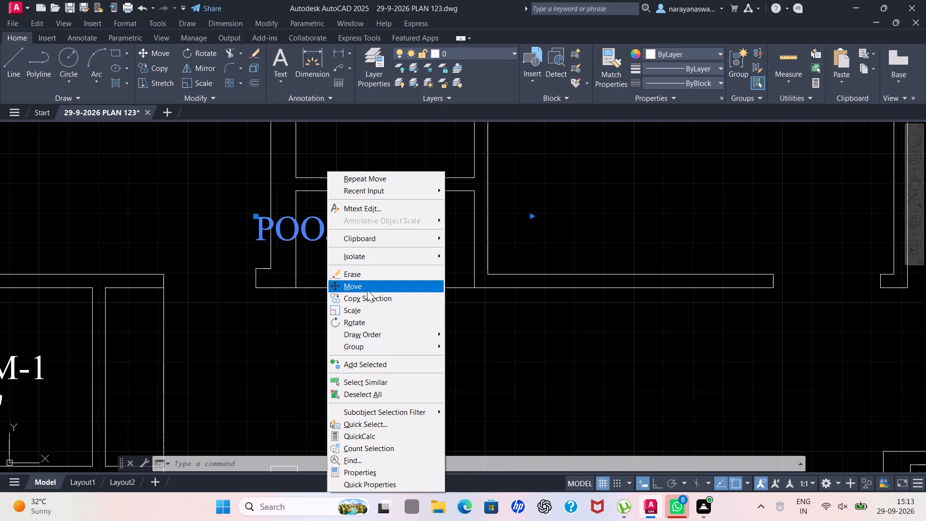
{"action": "left_click", "coordinate": [367, 290]}
{"action": "left_click_drag", "start_coordinate": [315, 238], "coordinate": [320, 240]}
{"action": "left_click", "coordinate": [399, 240]}
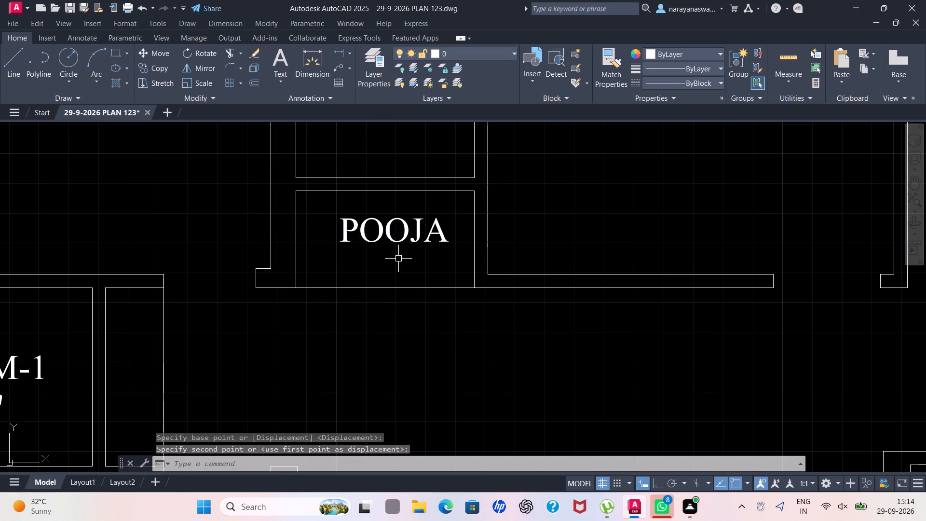
{"action": "key", "text": "Escape"}
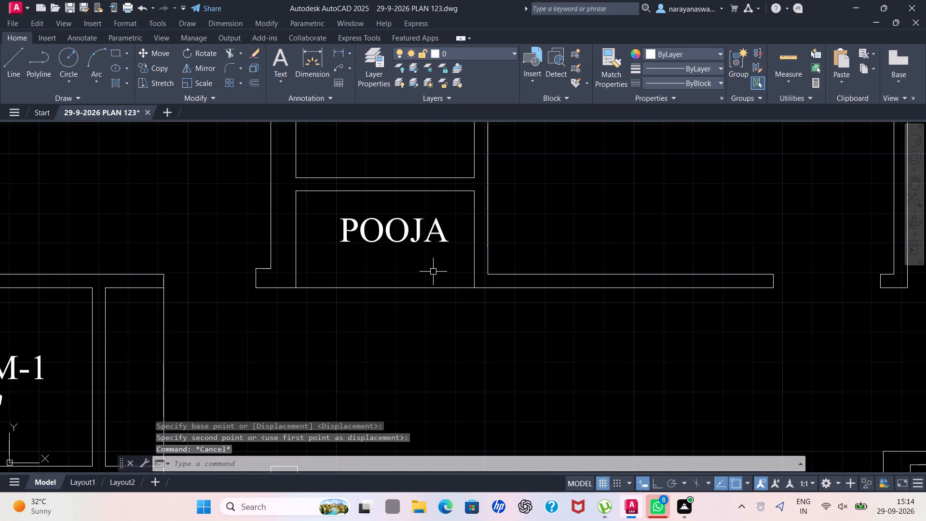
Replace the copied label in the room between TOILET-2 and the far-right room with BEDROOM-2 and the size 11'X11'4".
{"action": "scroll", "coordinate": [423, 426], "scroll_direction": "down", "scroll_amount": 2}
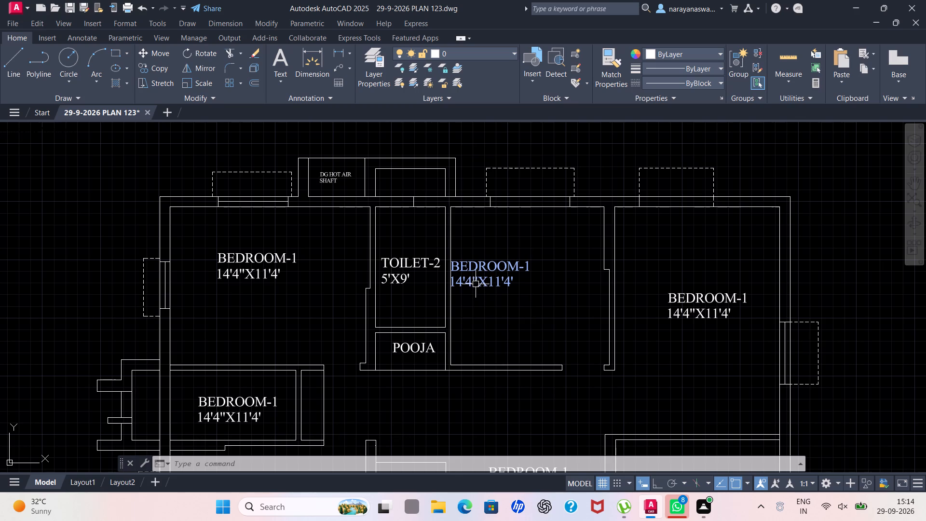
{"action": "left_click", "coordinate": [477, 284]}
{"action": "right_click", "coordinate": [483, 285]}
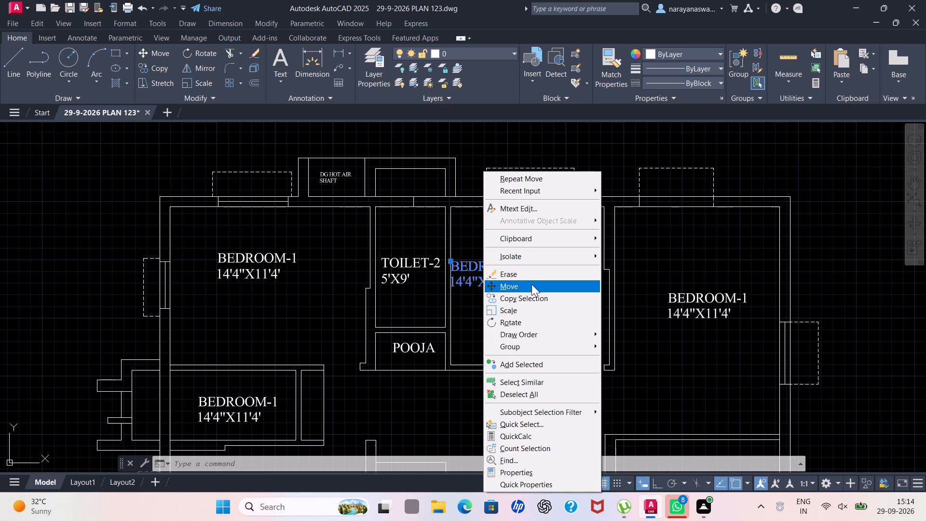
{"action": "left_click", "coordinate": [522, 206]}
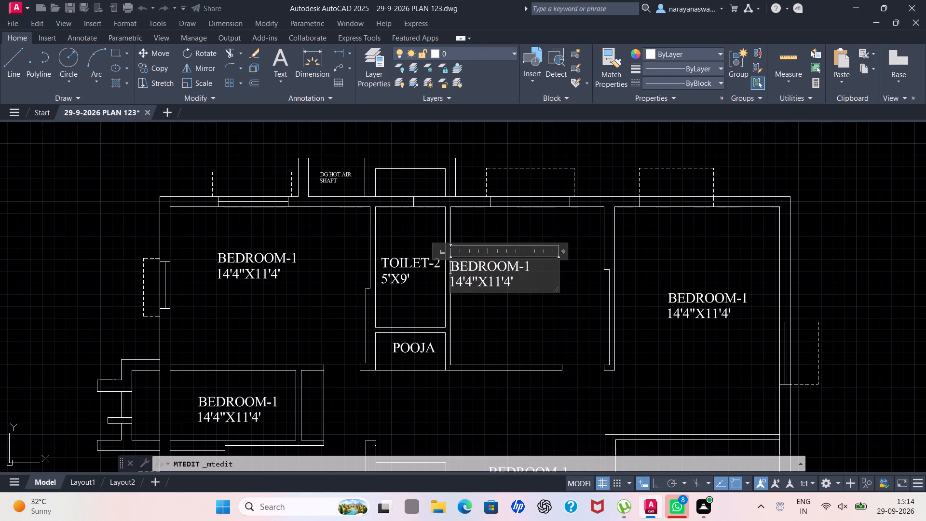
{"action": "left_click", "coordinate": [521, 284]}
{"action": "key", "text": "BackSpace"}
{"action": "key", "text": "BackSpace"}
{"action": "key", "text": "BackSpace"}
{"action": "key", "text": "BackSpace"}
{"action": "key", "text": "BackSpace"}
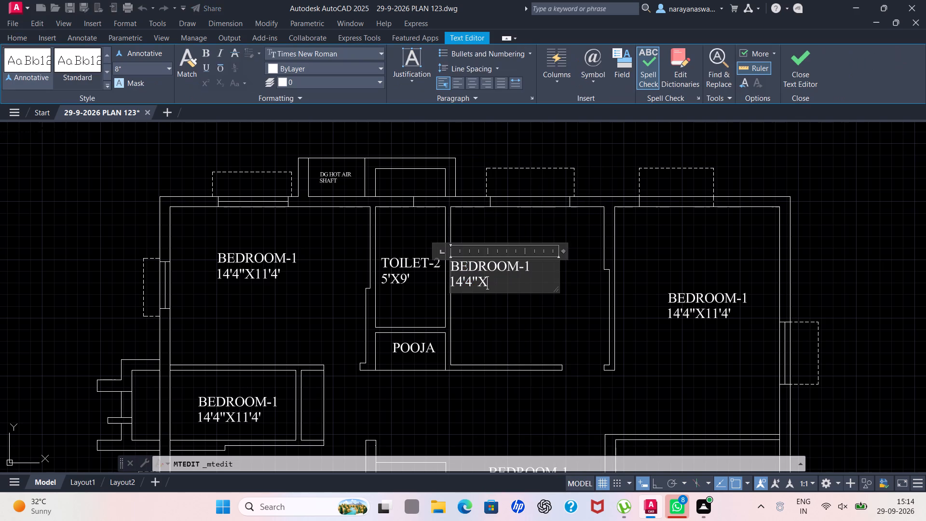
{"action": "key", "text": "BackSpace"}
{"action": "key", "text": "BackSpace"}
{"action": "key", "text": "BackSpace"}
{"action": "key", "text": "BackSpace"}
{"action": "key", "text": "BackSpace"}
{"action": "key", "text": "BackSpace"}
{"action": "key", "text": "BackSpace"}
{"action": "key", "text": "BackSpace"}
{"action": "key", "text": "BackSpace"}
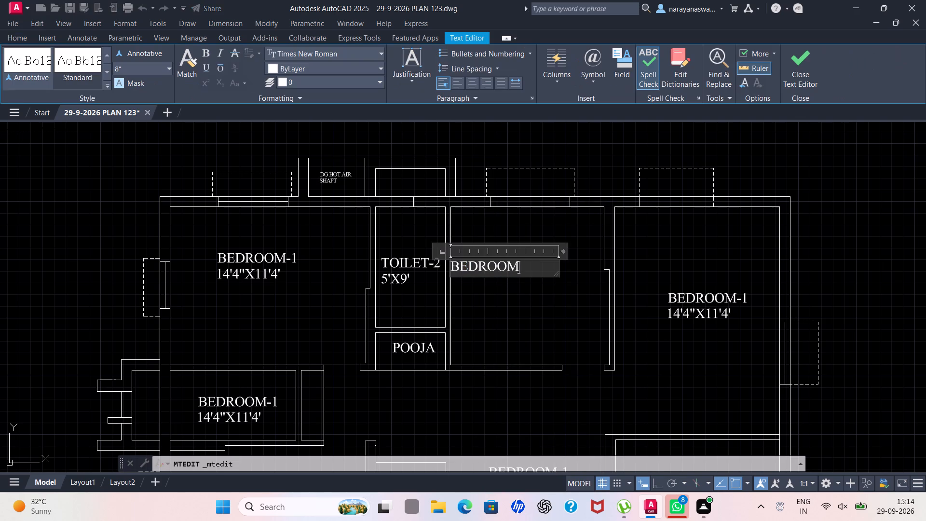
{"action": "type", "text": "-2"}
{"action": "key", "text": "Return"}
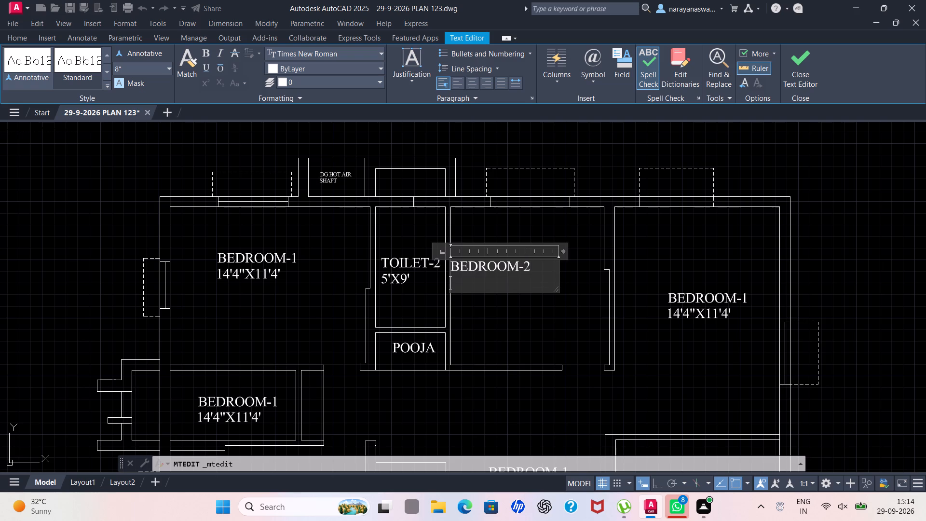
{"action": "type", "text": "11'"}
{"action": "key", "text": "x"}
{"action": "type", "text": "11'4\""}
{"action": "key", "text": "Return"}
{"action": "left_click", "coordinate": [520, 324]}
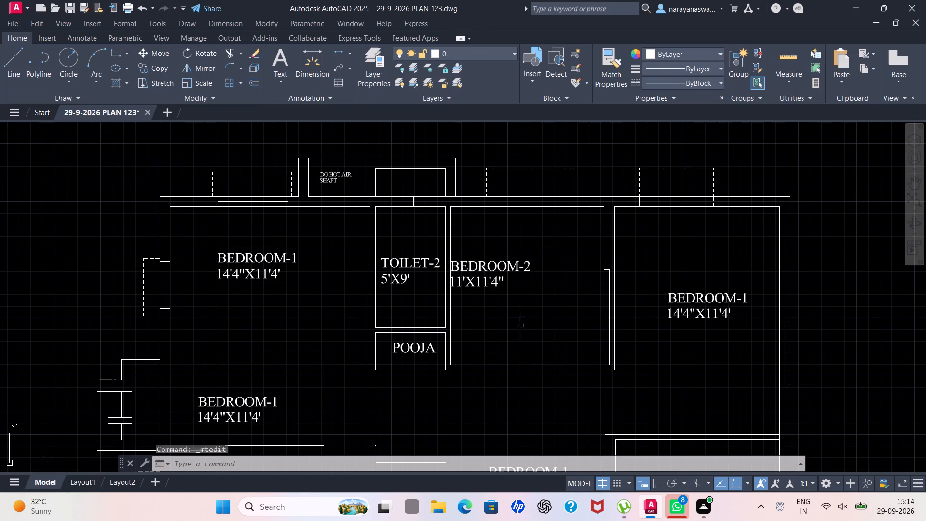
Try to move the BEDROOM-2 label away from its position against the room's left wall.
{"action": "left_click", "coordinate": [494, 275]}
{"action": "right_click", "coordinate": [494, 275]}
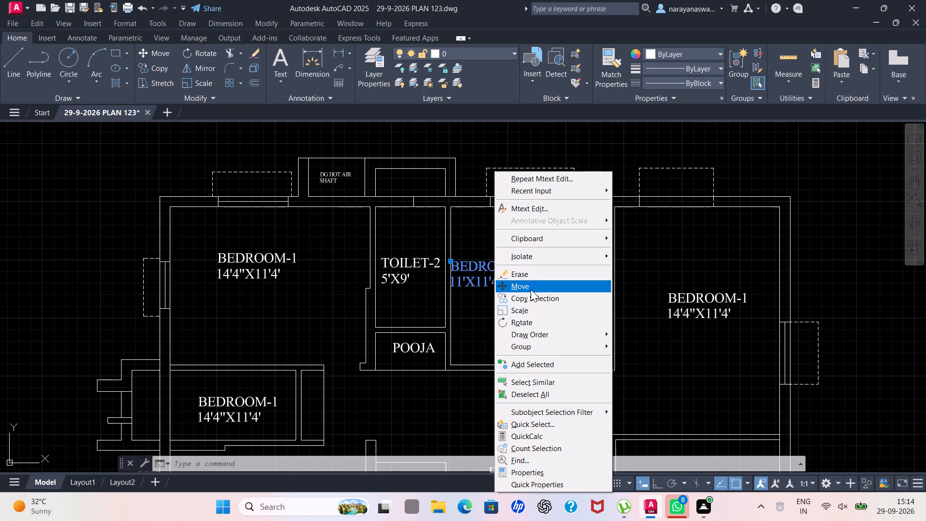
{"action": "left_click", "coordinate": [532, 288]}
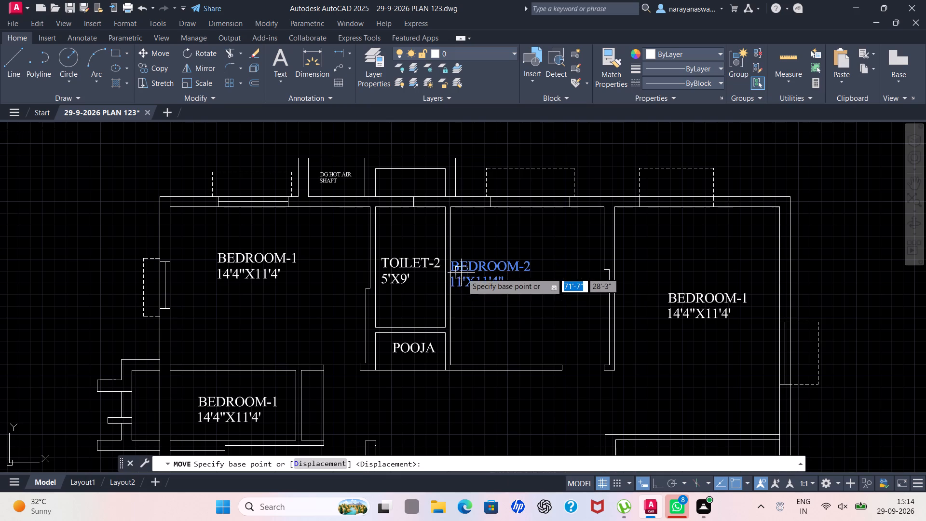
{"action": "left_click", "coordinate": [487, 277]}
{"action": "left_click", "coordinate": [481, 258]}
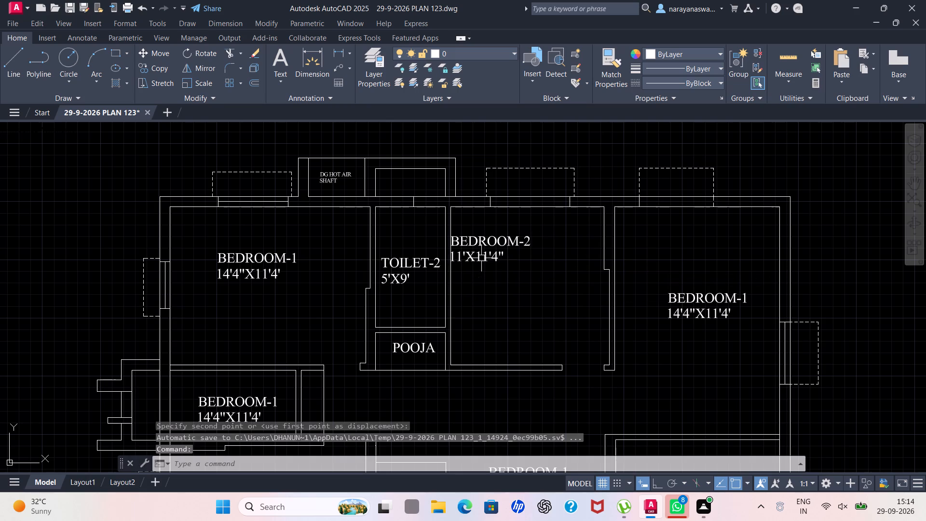
Move the BEDROOM-2 label clear of the left wall to roughly the middle of its room.
{"action": "left_click", "coordinate": [473, 249]}
{"action": "right_click", "coordinate": [484, 257]}
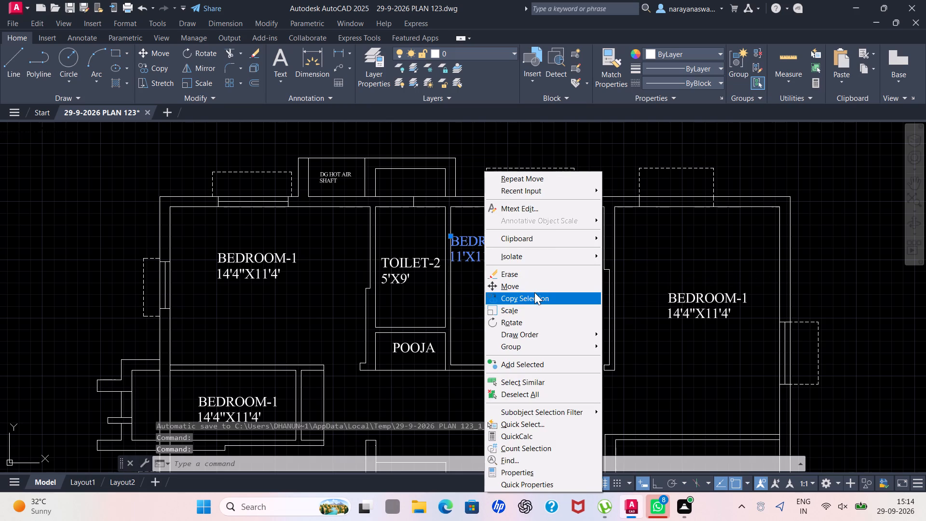
{"action": "left_click", "coordinate": [534, 291]}
{"action": "left_click", "coordinate": [490, 254]}
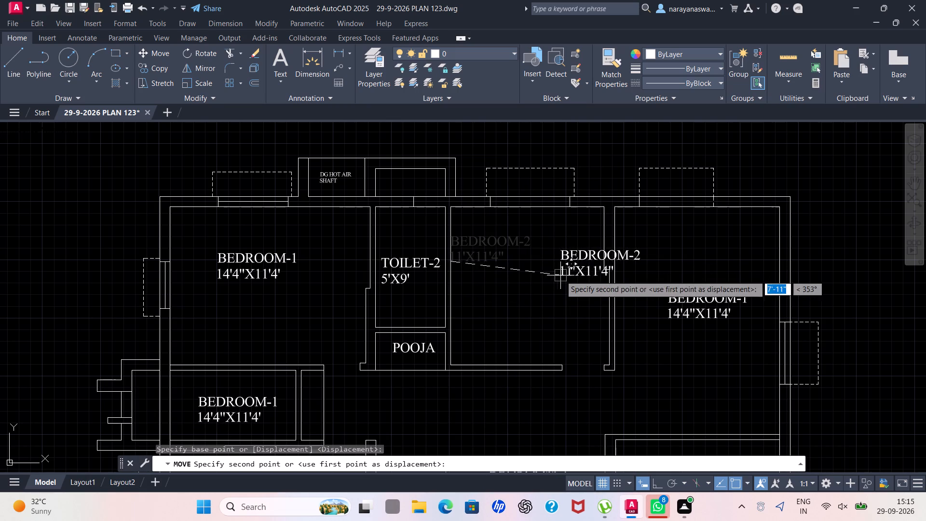
{"action": "left_click", "coordinate": [486, 291]}
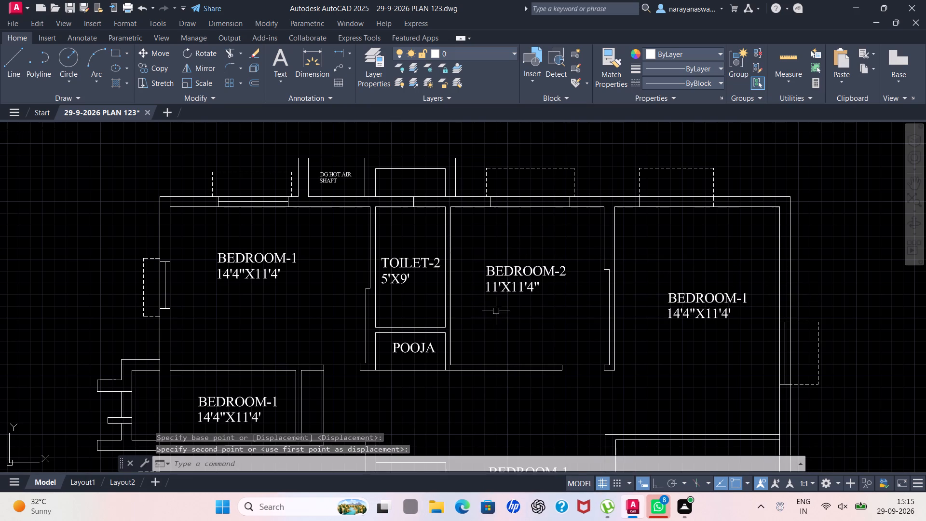
Replace the copied label in the large room to the right of BEDROOM-2 with DRAWING and the size 11'X16'.
{"action": "scroll", "coordinate": [501, 290], "scroll_direction": "down", "scroll_amount": 1}
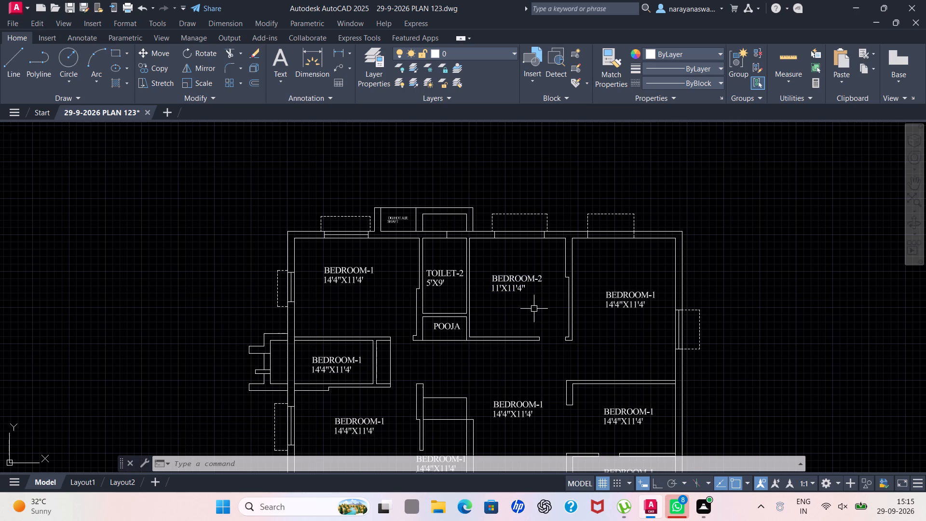
{"action": "left_click", "coordinate": [639, 301]}
{"action": "right_click", "coordinate": [639, 301]}
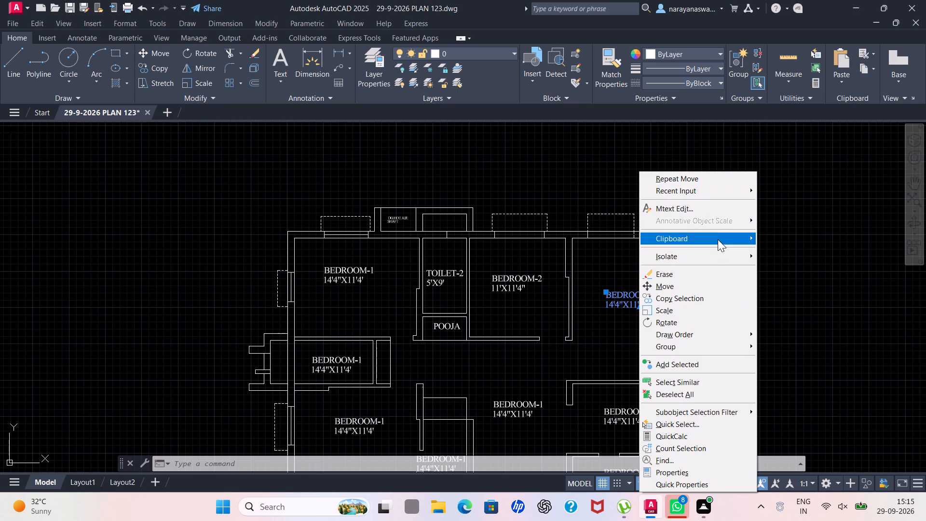
{"action": "left_click", "coordinate": [680, 203]}
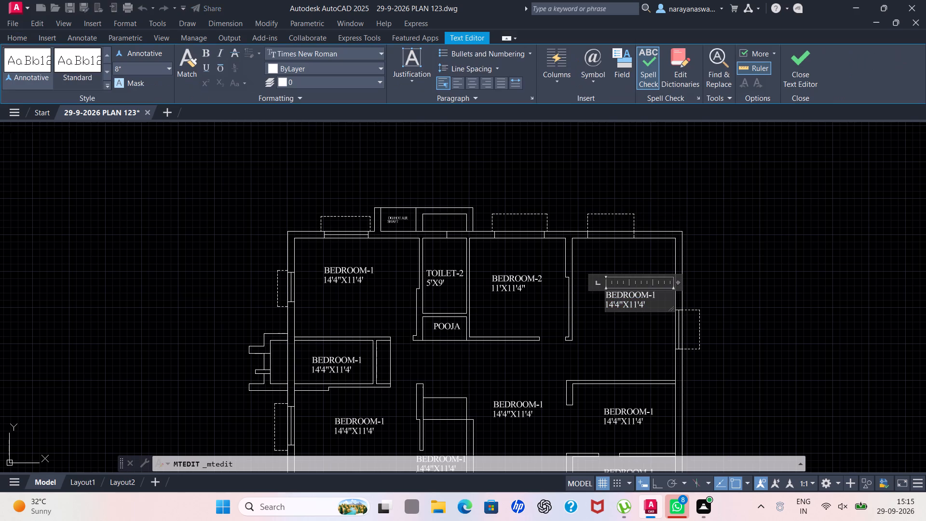
{"action": "left_click", "coordinate": [652, 304]}
{"action": "key", "text": "BackSpace"}
{"action": "key", "text": "BackSpace"}
{"action": "key", "text": "BackSpace"}
{"action": "key", "text": "BackSpace"}
{"action": "key", "text": "BackSpace"}
{"action": "key", "text": "BackSpace"}
{"action": "key", "text": "BackSpace"}
{"action": "key", "text": "BackSpace"}
{"action": "key", "text": "BackSpace"}
{"action": "key", "text": "BackSpace"}
{"action": "key", "text": "BackSpace"}
{"action": "key", "text": "BackSpace"}
{"action": "key", "text": "BackSpace"}
{"action": "key", "text": "BackSpace"}
{"action": "key", "text": "BackSpace"}
{"action": "key", "text": "BackSpace"}
{"action": "key", "text": "BackSpace"}
{"action": "key", "text": "BackSpace"}
{"action": "key", "text": "BackSpace"}
{"action": "key", "text": "BackSpace"}
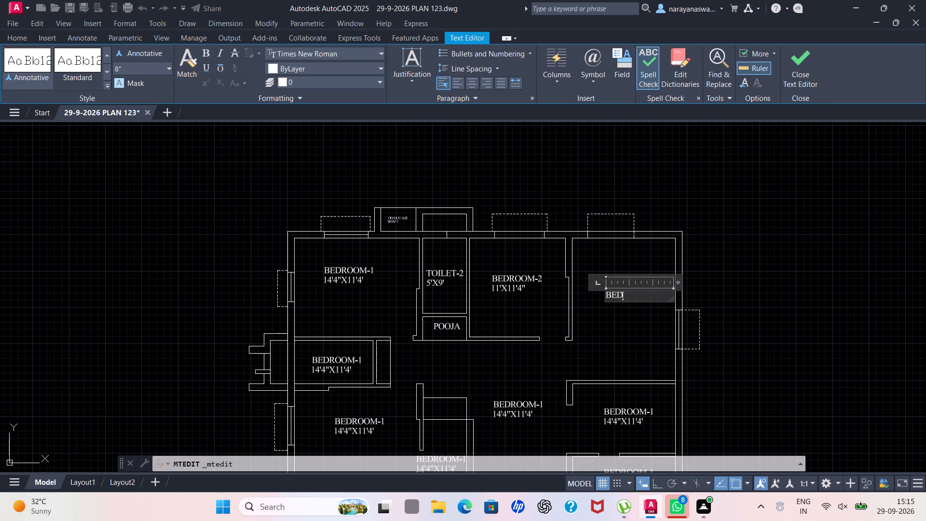
{"action": "key", "text": "d"}
{"action": "type", "text": "RA"}
{"action": "type", "text": "WIN"}
{"action": "key", "text": "g"}
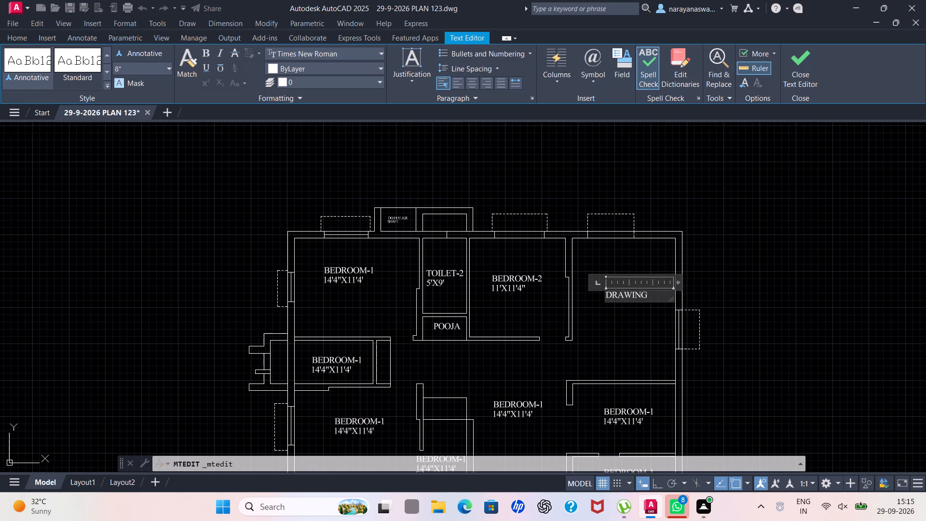
{"action": "key", "text": "Return"}
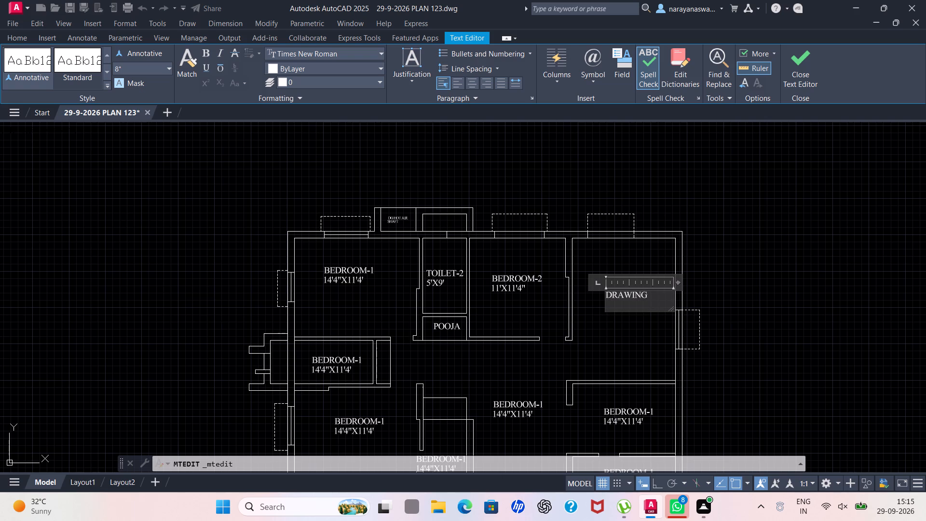
{"action": "type", "text": "11"}
{"action": "key", "text": "apostrophe"}
{"action": "key", "text": "x"}
{"action": "key", "text": "1"}
{"action": "type", "text": "6'"}
{"action": "left_click", "coordinate": [595, 250]}
Draw the horizontal window line across the opening in BEDROOM-2's upper wall, from the midpoint of one jamb to the opposite jamb.
{"action": "scroll", "coordinate": [616, 319], "scroll_direction": "up", "scroll_amount": 2}
{"action": "scroll", "coordinate": [615, 319], "scroll_direction": "down", "scroll_amount": 2}
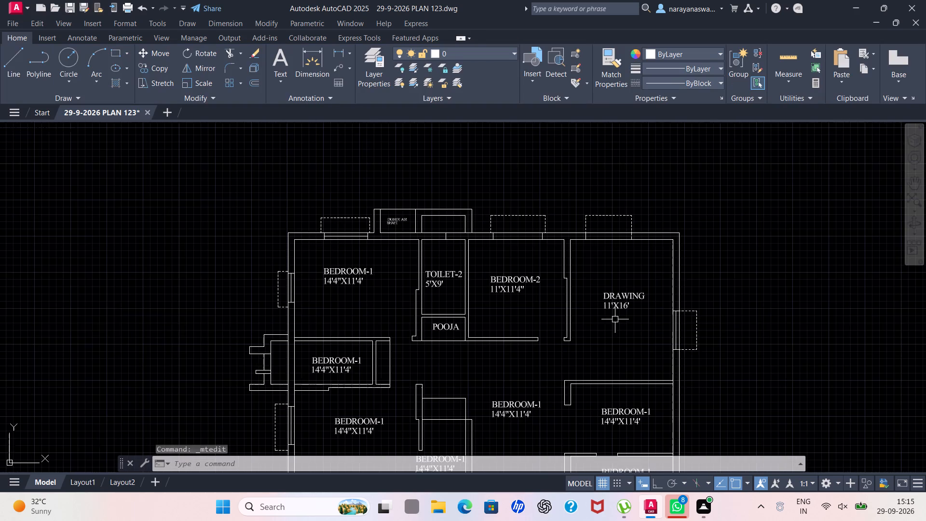
{"action": "scroll", "coordinate": [584, 206], "scroll_direction": "up", "scroll_amount": 2}
{"action": "scroll", "coordinate": [613, 271], "scroll_direction": "down", "scroll_amount": 2}
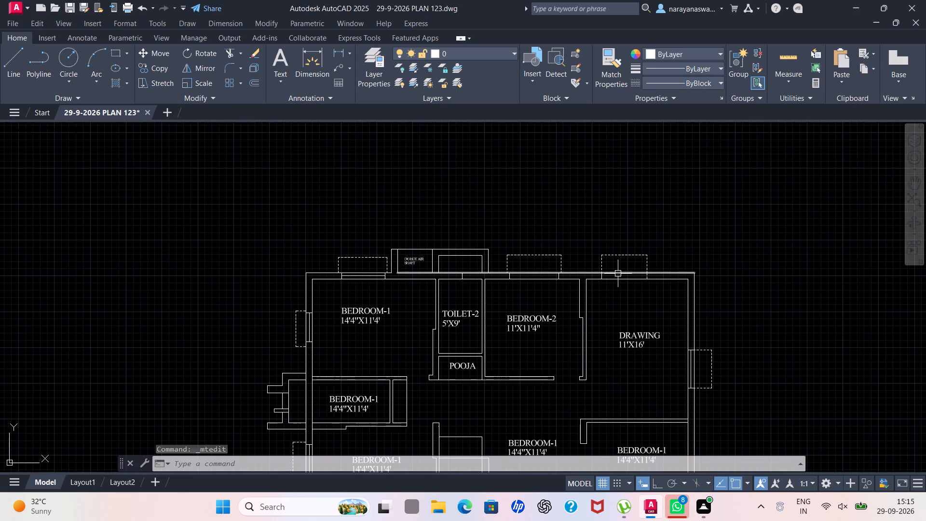
{"action": "left_click", "coordinate": [7, 62]}
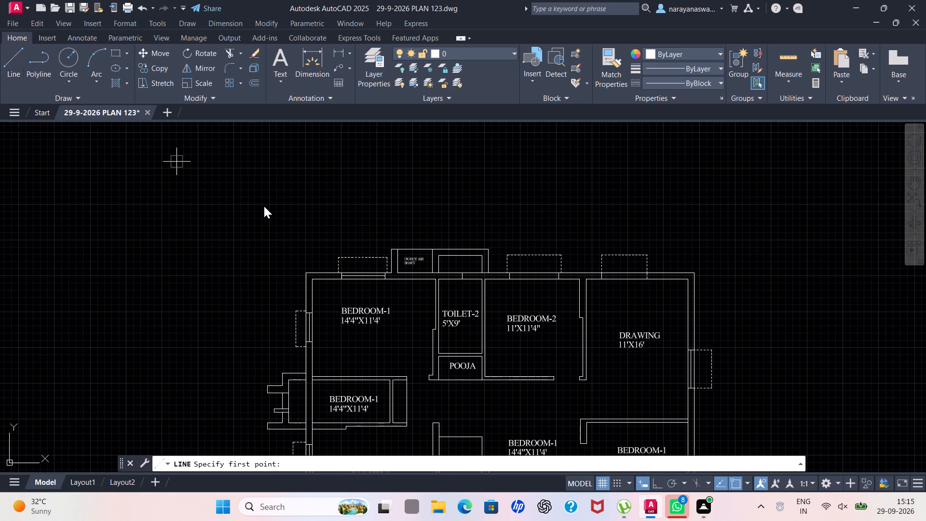
{"action": "scroll", "coordinate": [539, 285], "scroll_direction": "up", "scroll_amount": 3}
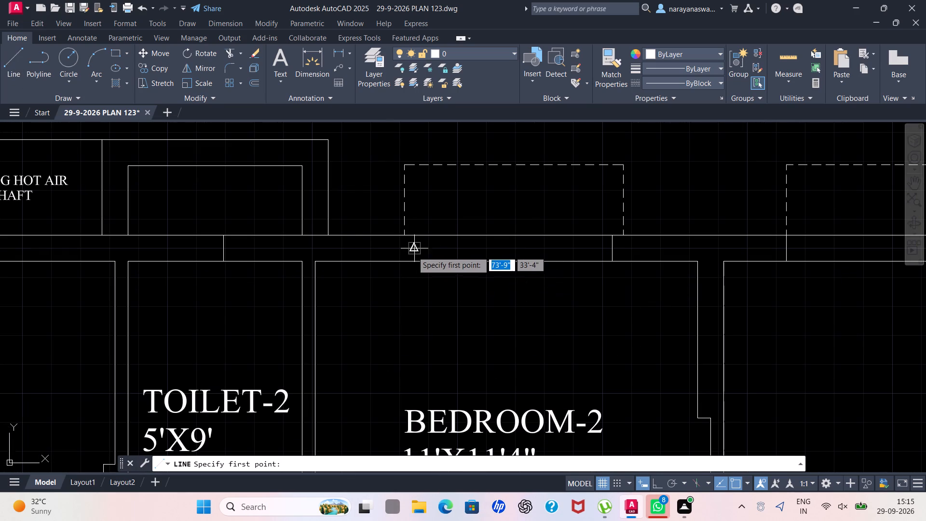
{"action": "left_click", "coordinate": [415, 250]}
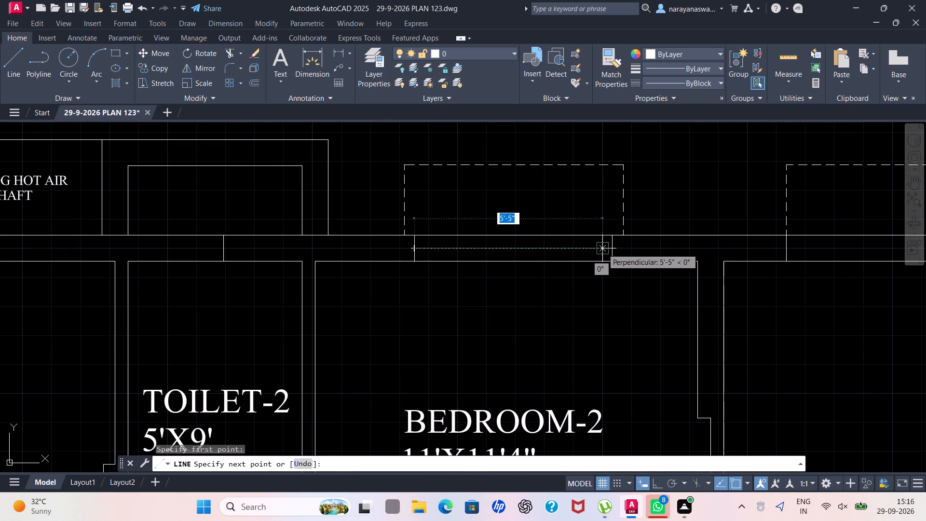
{"action": "left_click", "coordinate": [611, 248]}
{"action": "key", "text": "Escape"}
{"action": "scroll", "coordinate": [615, 252], "scroll_direction": "down", "scroll_amount": 3}
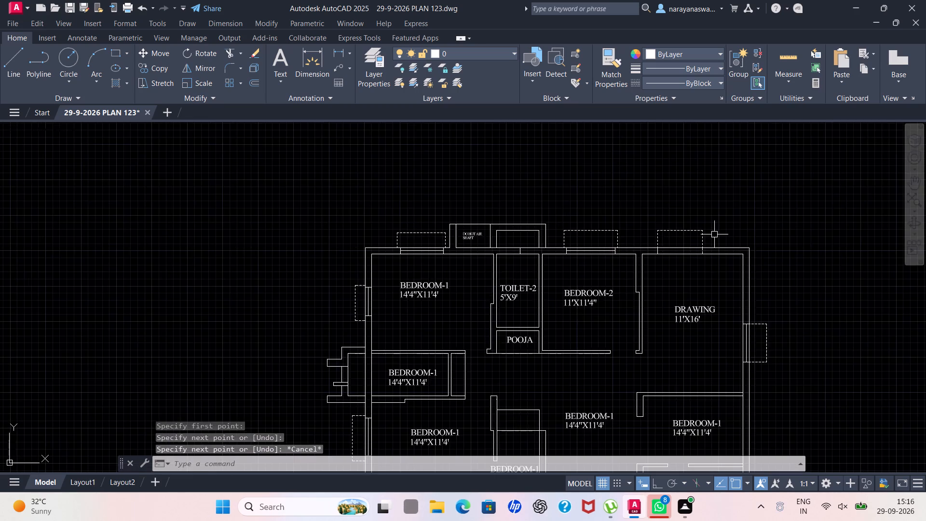
Draw the window line across the opening in DRAWING's upper wall and the solid jamb line at its right end.
{"action": "scroll", "coordinate": [715, 234], "scroll_direction": "up", "scroll_amount": 3}
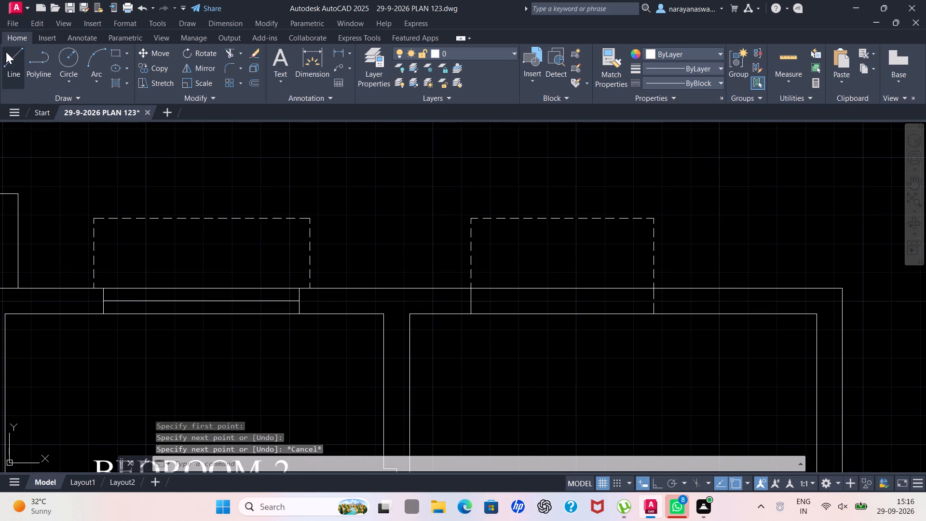
{"action": "left_click_drag", "start_coordinate": [6, 52], "coordinate": [10, 53]}
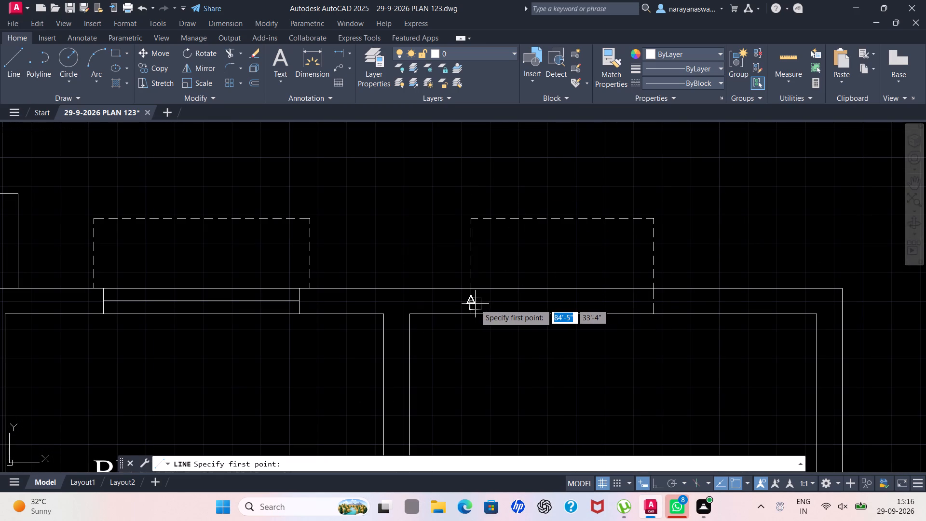
{"action": "left_click", "coordinate": [473, 299]}
{"action": "left_click", "coordinate": [652, 298]}
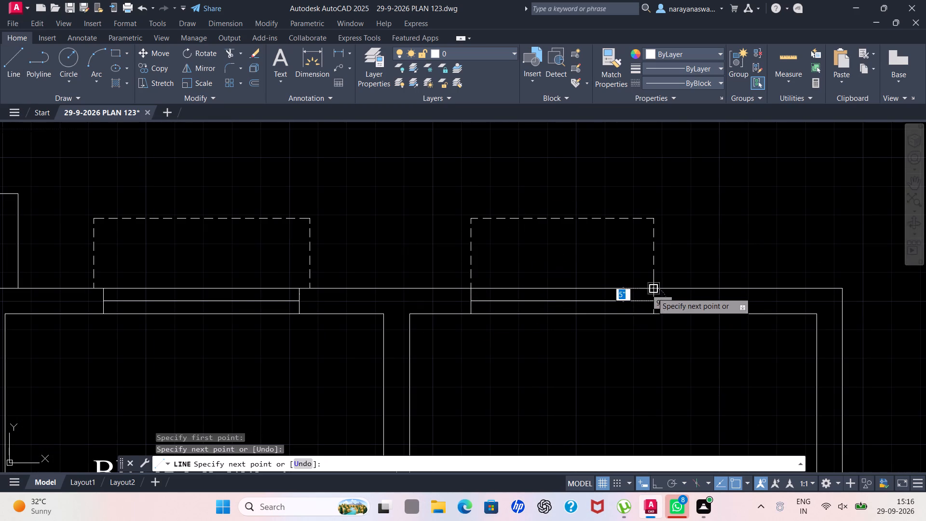
{"action": "left_click_drag", "start_coordinate": [652, 290], "coordinate": [653, 297]}
{"action": "left_click", "coordinate": [653, 310]}
{"action": "key", "text": "Escape"}
Replace the copied BEDROOM-1 label in the room below DRAWING with KITCHEN and the size 12'2"X8'.
{"action": "scroll", "coordinate": [654, 309], "scroll_direction": "down", "scroll_amount": 3}
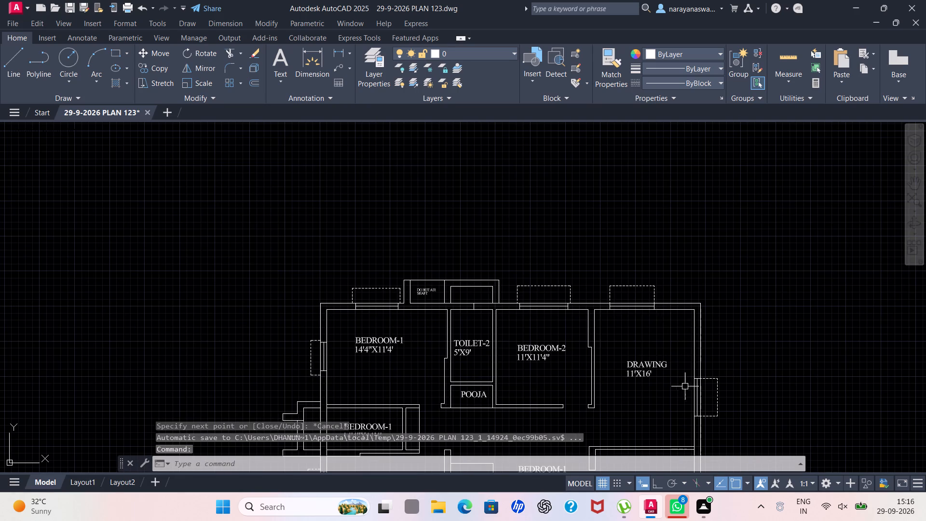
{"action": "scroll", "coordinate": [668, 398], "scroll_direction": "down", "scroll_amount": 3}
{"action": "scroll", "coordinate": [641, 423], "scroll_direction": "up", "scroll_amount": 3}
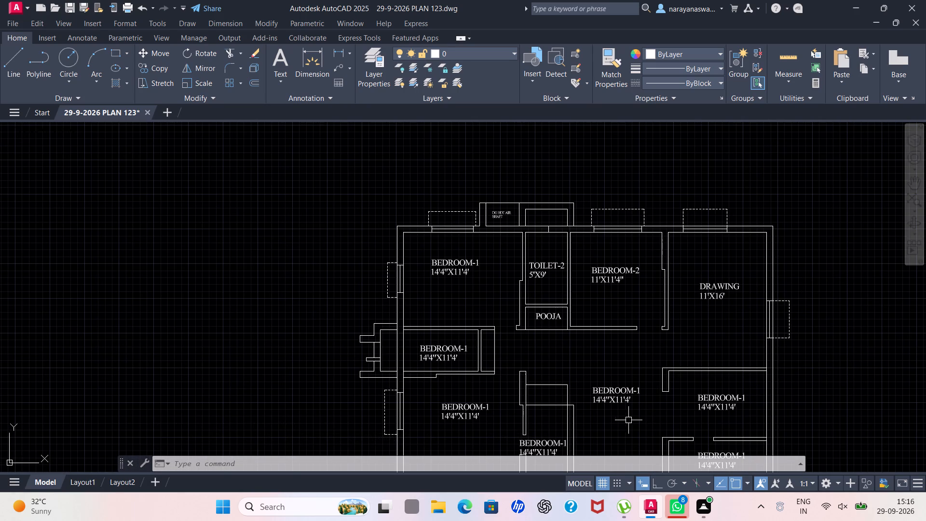
{"action": "scroll", "coordinate": [772, 356], "scroll_direction": "down", "scroll_amount": 1}
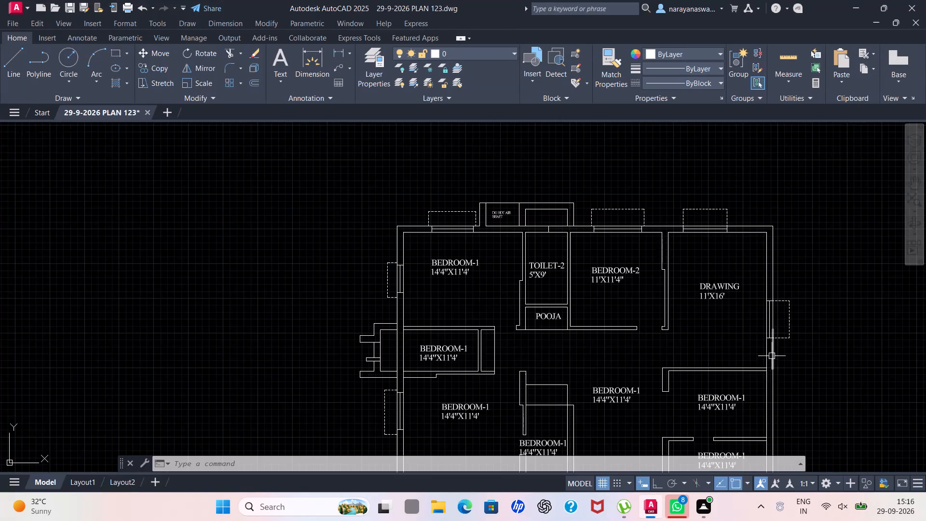
{"action": "scroll", "coordinate": [772, 356], "scroll_direction": "down", "scroll_amount": 2}
{"action": "scroll", "coordinate": [788, 383], "scroll_direction": "up", "scroll_amount": 2}
{"action": "scroll", "coordinate": [745, 336], "scroll_direction": "up", "scroll_amount": 2}
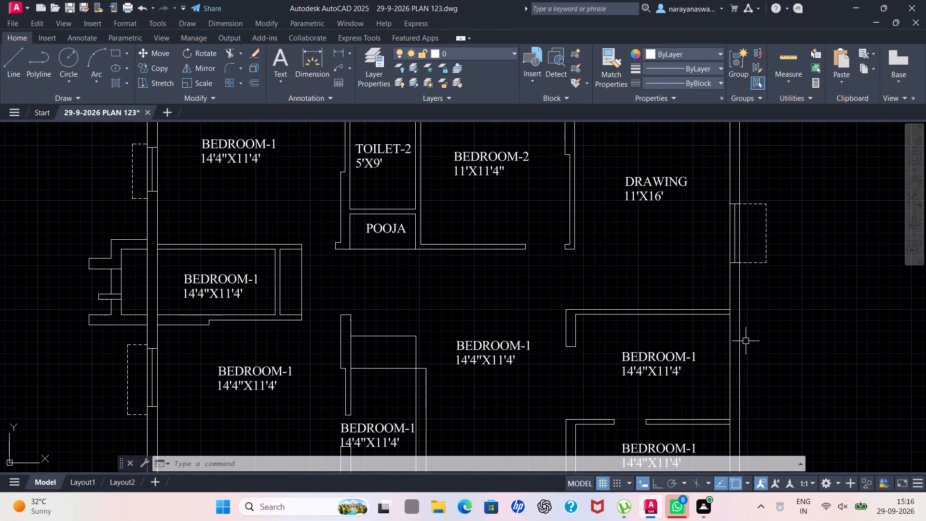
{"action": "left_click", "coordinate": [670, 363]}
{"action": "right_click", "coordinate": [670, 362]}
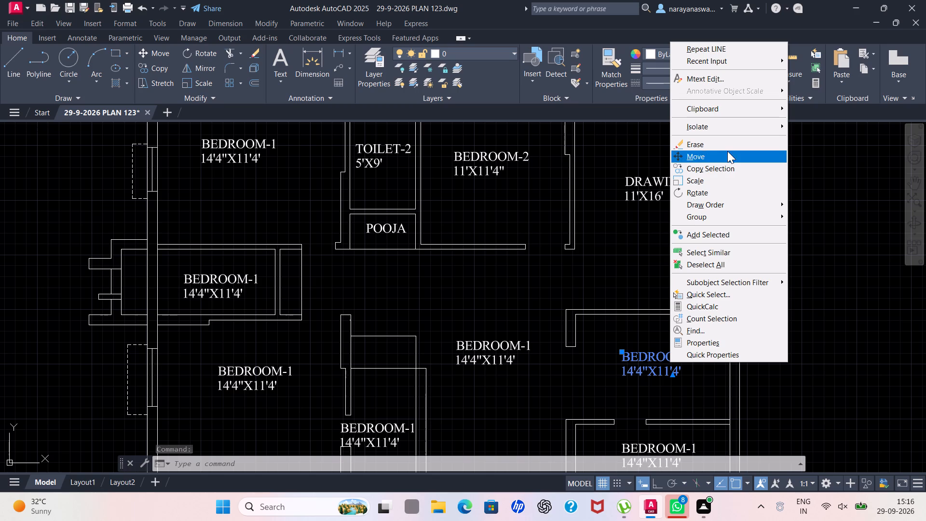
{"action": "left_click", "coordinate": [722, 78]}
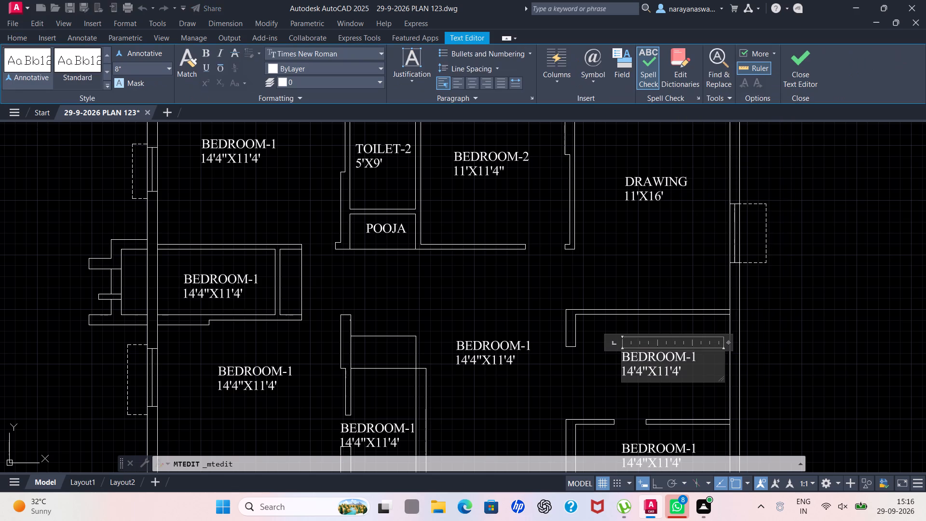
{"action": "left_click", "coordinate": [689, 370]}
{"action": "key", "text": "BackSpace"}
{"action": "key", "text": "BackSpace"}
{"action": "key", "text": "BackSpace"}
{"action": "key", "text": "BackSpace"}
{"action": "key", "text": "BackSpace"}
{"action": "key", "text": "BackSpace"}
{"action": "key", "text": "BackSpace"}
{"action": "key", "text": "BackSpace"}
{"action": "key", "text": "BackSpace"}
{"action": "key", "text": "BackSpace"}
{"action": "key", "text": "BackSpace"}
{"action": "key", "text": "BackSpace"}
{"action": "key", "text": "BackSpace"}
{"action": "key", "text": "BackSpace"}
{"action": "key", "text": "BackSpace"}
{"action": "key", "text": "BackSpace"}
{"action": "key", "text": "BackSpace"}
{"action": "key", "text": "BackSpace"}
{"action": "key", "text": "BackSpace"}
{"action": "key", "text": "BackSpace"}
{"action": "type", "text": "KITCHEN"}
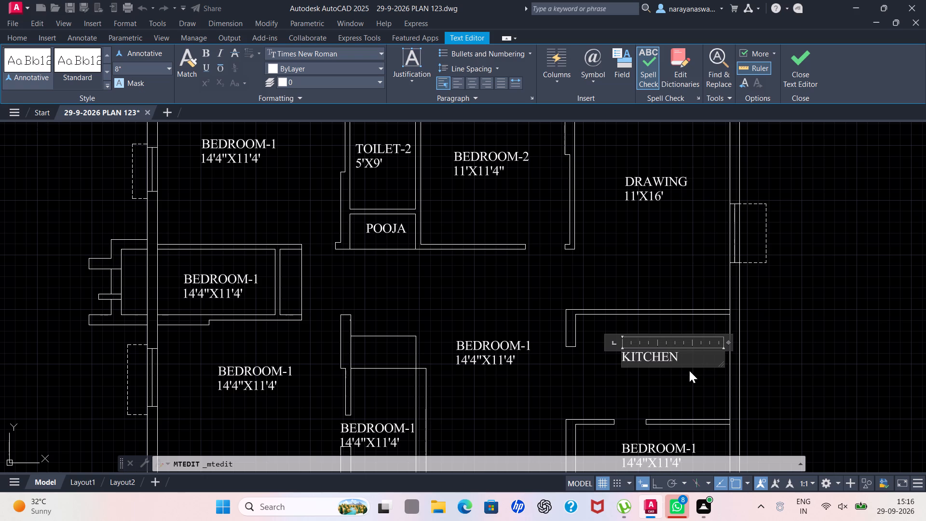
{"action": "key", "text": "Return"}
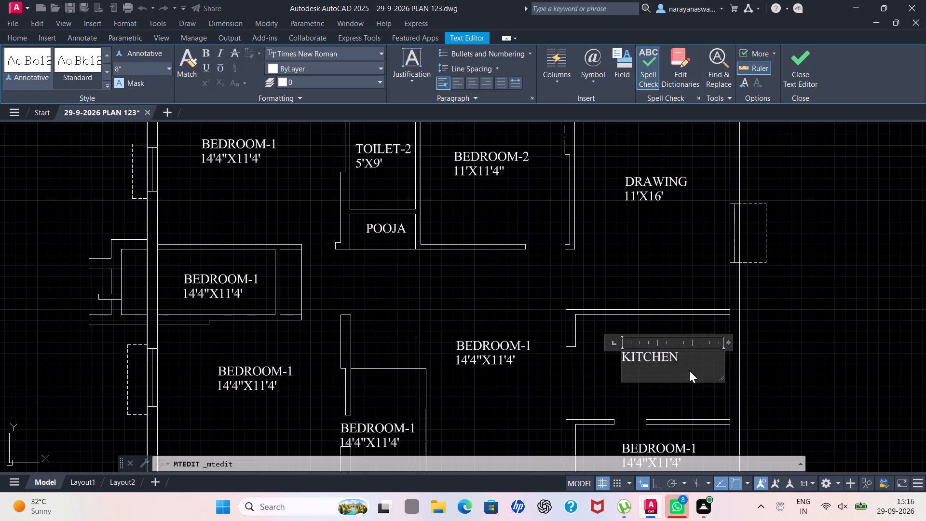
{"action": "type", "text": "12"}
{"action": "key", "text": "apostrophe"}
{"action": "key", "text": "2"}
{"action": "key", "text": "shift+quotedbl"}
{"action": "key", "text": "x"}
{"action": "type", "text": "8'"}
{"action": "left_click", "coordinate": [803, 395]}
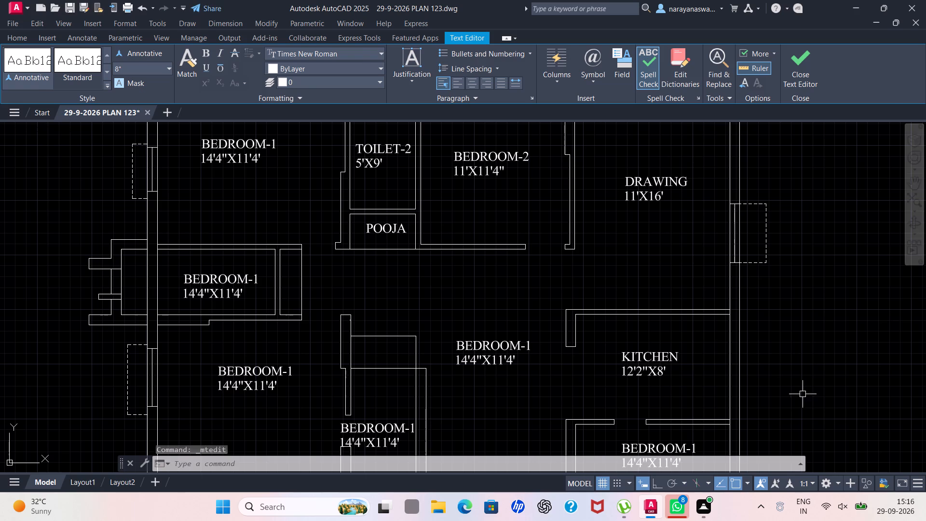
Replace the copied BEDROOM-1 label in the room directly below KITCHEN with 4'9" W UTILITY.
{"action": "scroll", "coordinate": [741, 372], "scroll_direction": "down", "scroll_amount": 3}
{"action": "scroll", "coordinate": [702, 410], "scroll_direction": "up", "scroll_amount": 2}
{"action": "scroll", "coordinate": [798, 349], "scroll_direction": "up", "scroll_amount": 2}
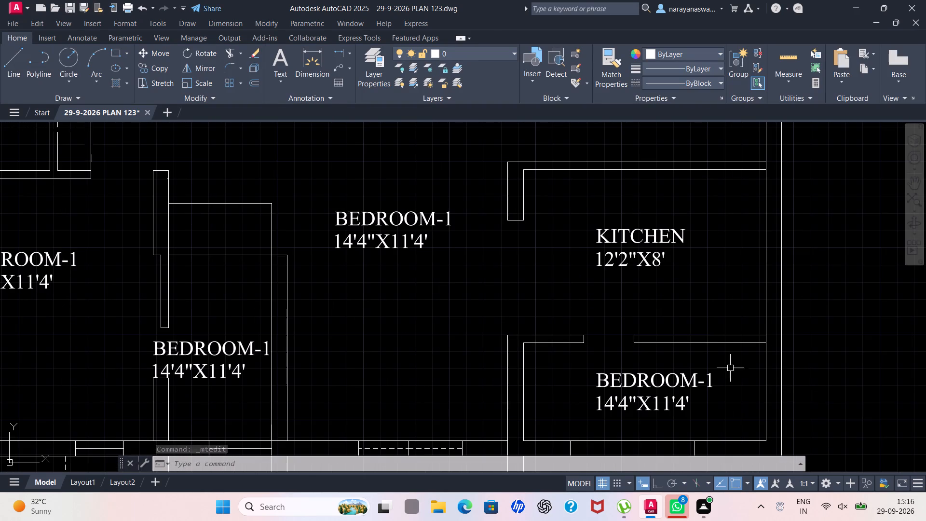
{"action": "left_click", "coordinate": [677, 390]}
{"action": "right_click", "coordinate": [677, 390]}
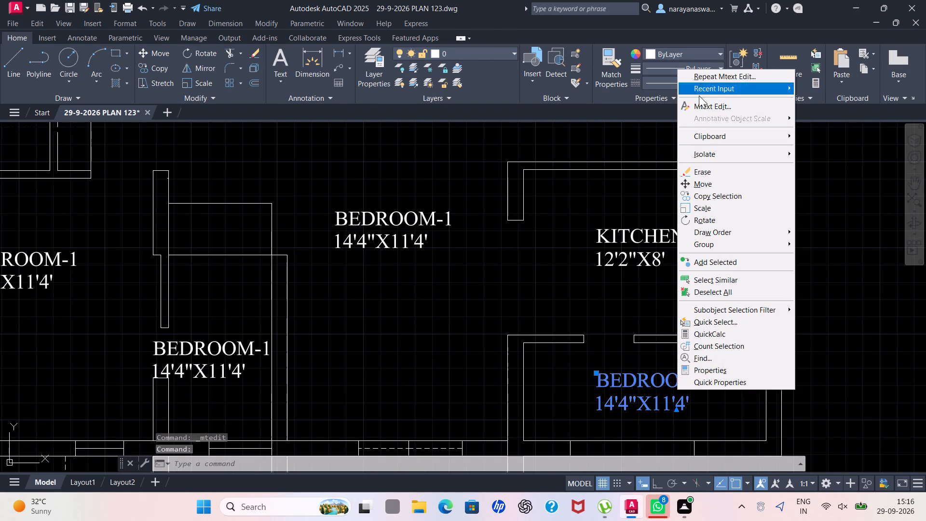
{"action": "left_click", "coordinate": [730, 104]}
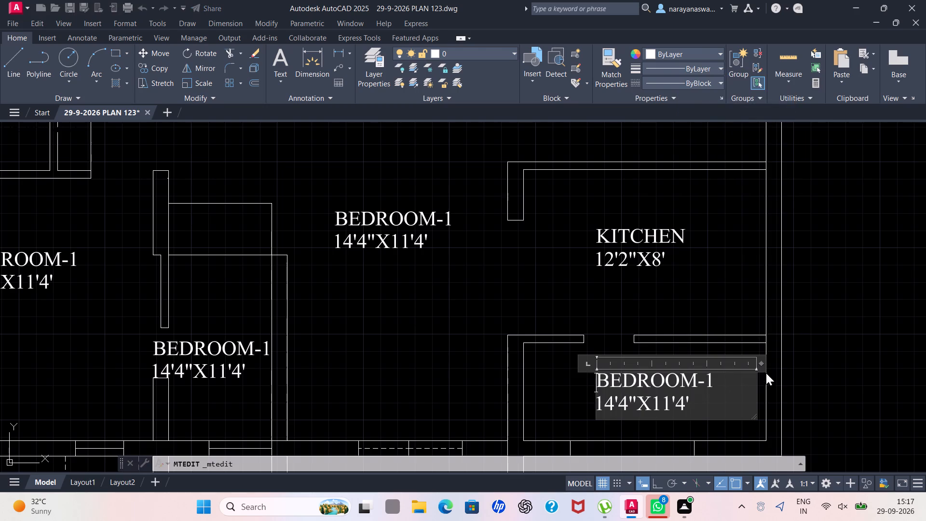
{"action": "left_click", "coordinate": [715, 409]}
{"action": "key", "text": "BackSpace"}
{"action": "key", "text": "BackSpace"}
{"action": "key", "text": "BackSpace"}
{"action": "key", "text": "BackSpace"}
{"action": "key", "text": "BackSpace"}
{"action": "key", "text": "BackSpace"}
{"action": "key", "text": "BackSpace"}
{"action": "key", "text": "BackSpace"}
{"action": "key", "text": "BackSpace"}
{"action": "key", "text": "BackSpace"}
{"action": "key", "text": "BackSpace"}
{"action": "key", "text": "BackSpace"}
{"action": "key", "text": "BackSpace"}
{"action": "key", "text": "BackSpace"}
{"action": "key", "text": "BackSpace"}
{"action": "key", "text": "BackSpace"}
{"action": "key", "text": "BackSpace"}
{"action": "key", "text": "BackSpace"}
{"action": "key", "text": "BackSpace"}
{"action": "key", "text": "BackSpace"}
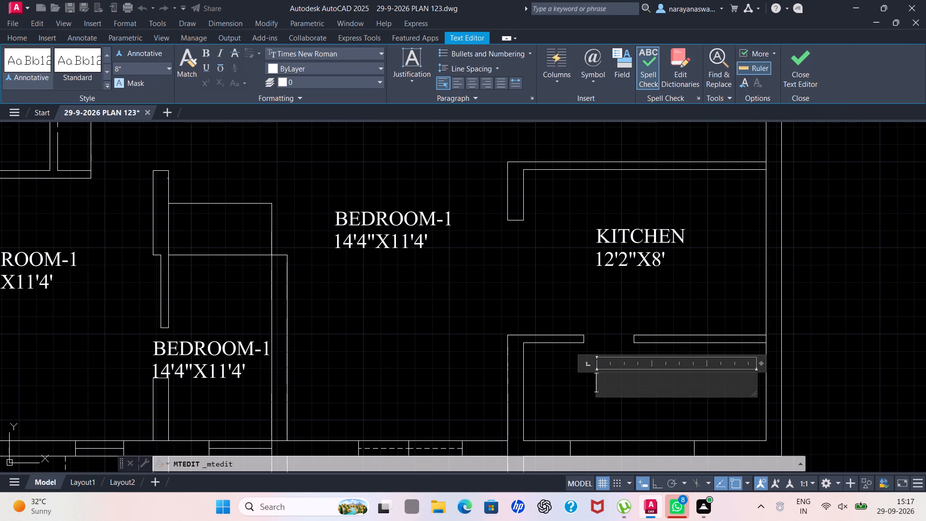
{"action": "type", "text": "4'9\""}
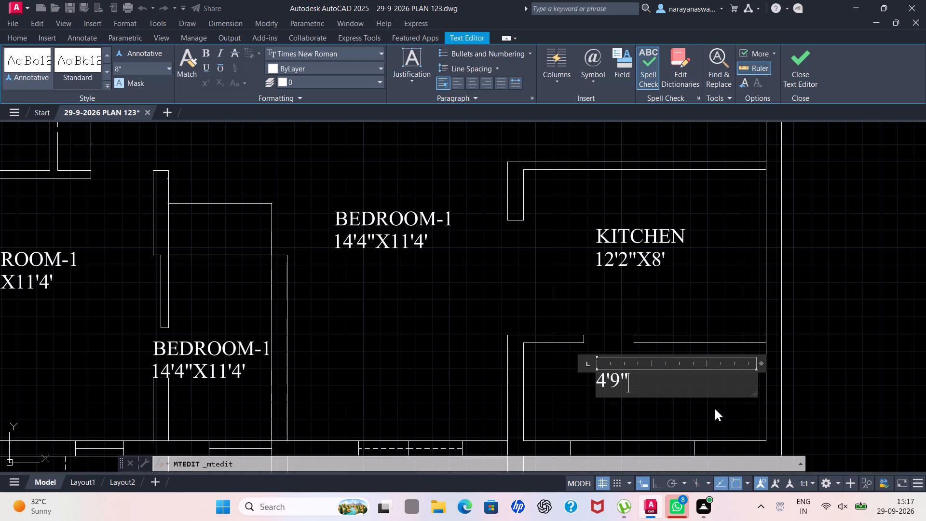
{"action": "key", "text": "space"}
{"action": "type", "text": "W"}
{"action": "key", "text": "space"}
{"action": "type", "text": "UT"}
{"action": "type", "text": "ILITY"}
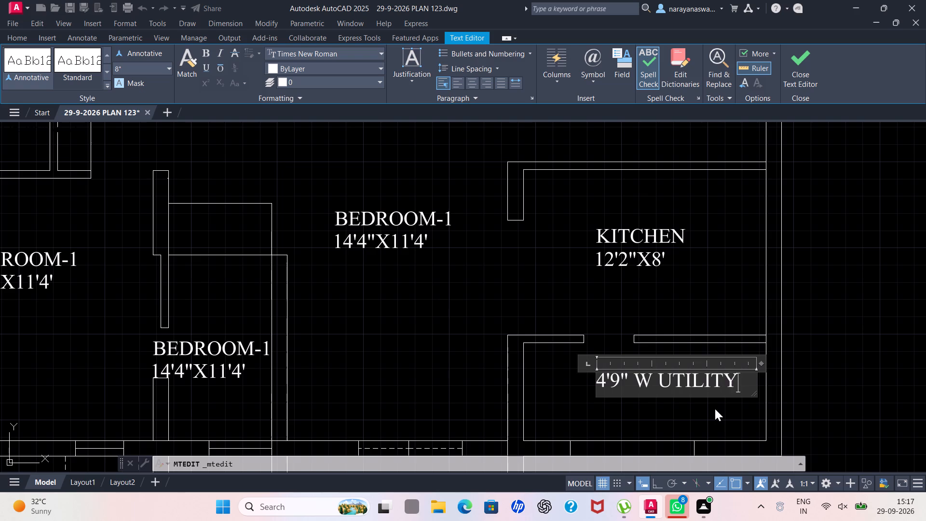
{"action": "left_click", "coordinate": [715, 409]}
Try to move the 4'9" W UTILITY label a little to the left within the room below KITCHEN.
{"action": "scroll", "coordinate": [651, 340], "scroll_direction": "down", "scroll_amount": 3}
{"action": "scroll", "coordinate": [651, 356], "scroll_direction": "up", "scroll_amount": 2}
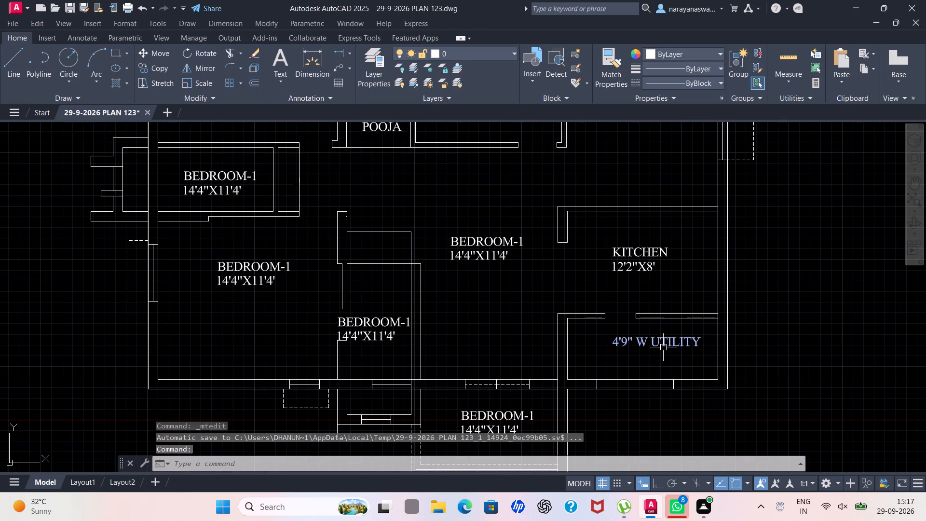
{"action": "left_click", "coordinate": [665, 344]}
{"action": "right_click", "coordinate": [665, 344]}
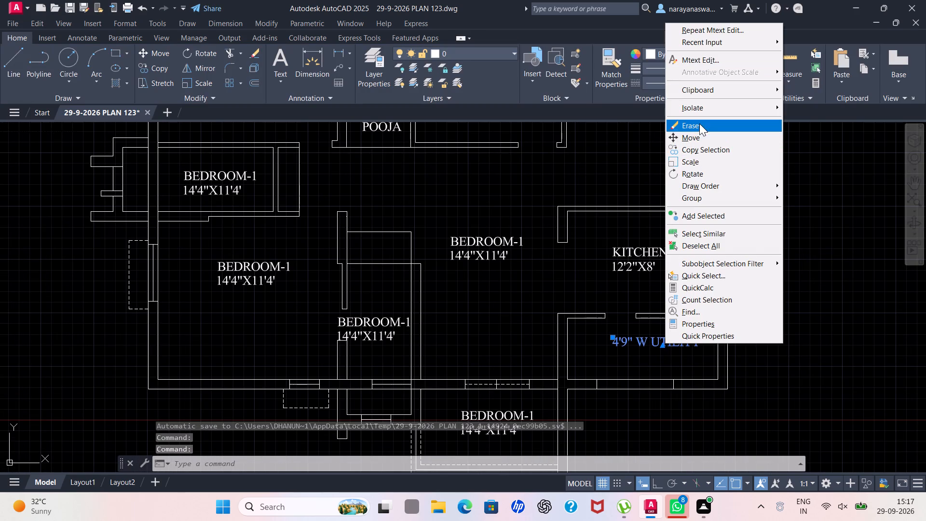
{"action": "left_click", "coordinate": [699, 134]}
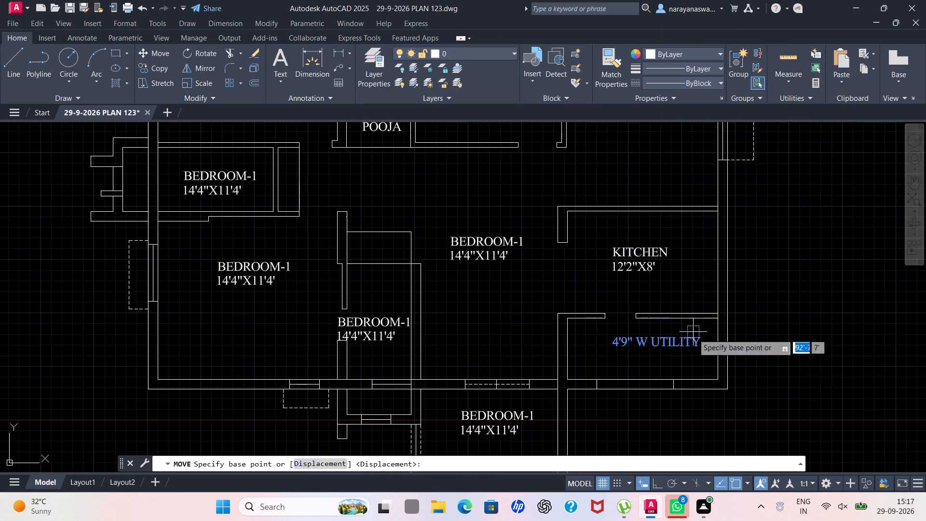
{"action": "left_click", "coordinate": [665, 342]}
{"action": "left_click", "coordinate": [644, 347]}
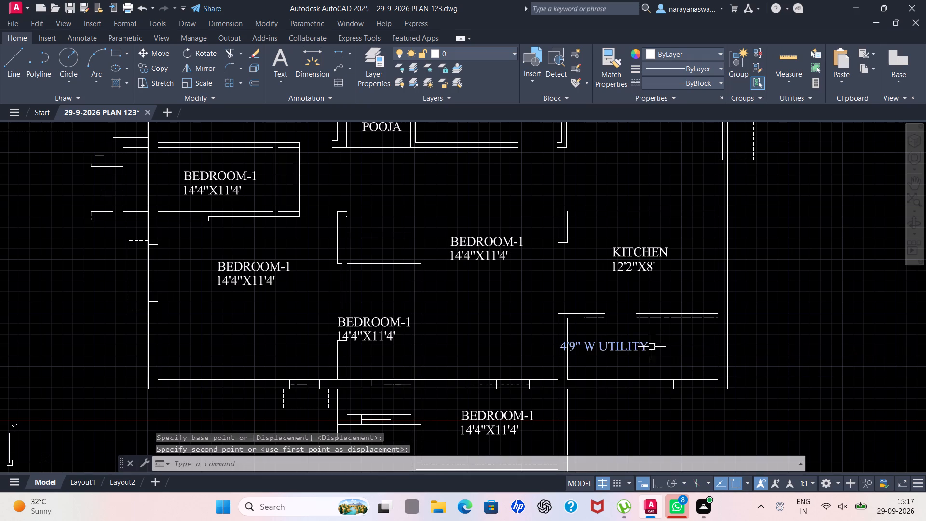
Move the 4'9" W UTILITY label clear of the left wall to roughly the middle of its room.
{"action": "left_click", "coordinate": [632, 344]}
{"action": "right_click", "coordinate": [632, 343]}
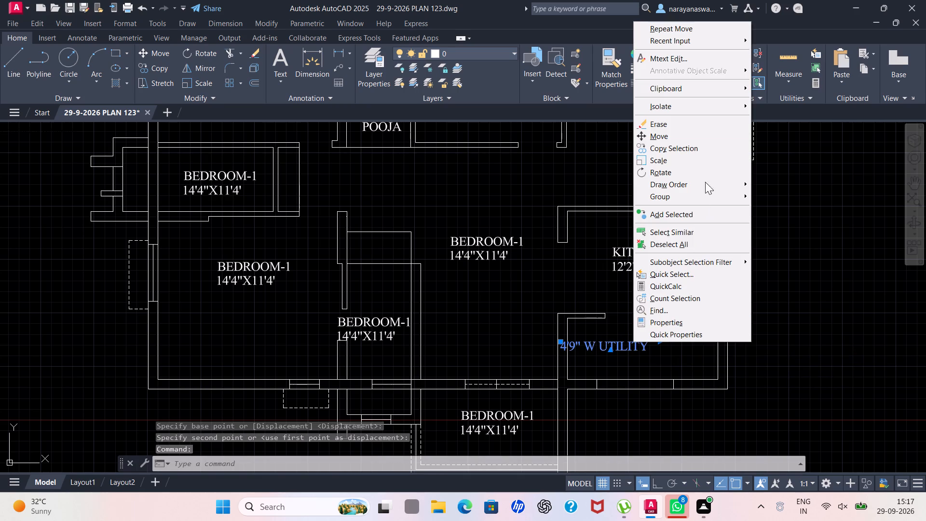
{"action": "left_click", "coordinate": [680, 138]}
{"action": "left_click", "coordinate": [619, 347]}
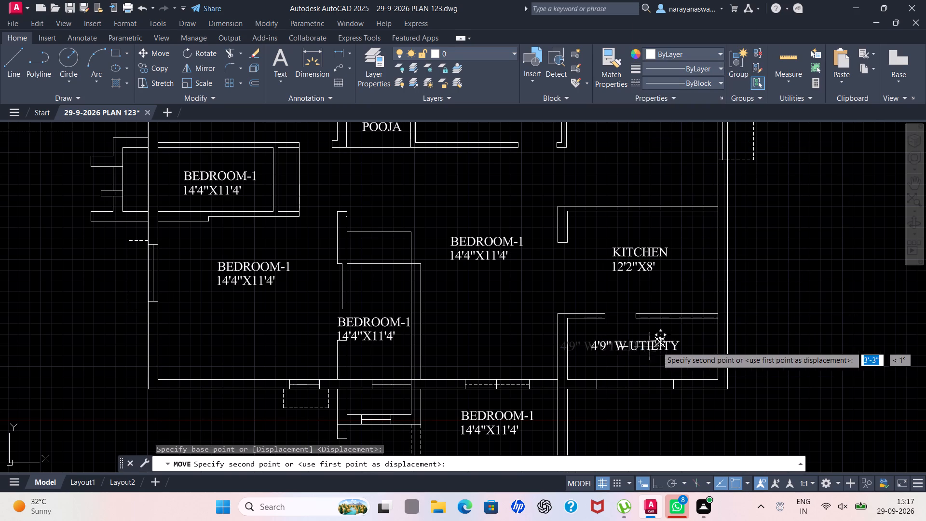
{"action": "left_click", "coordinate": [659, 347]}
Replace the copied BEDROOM-1 label in the projecting space at the plan's bottom edge with 6'8" WIDE BALCONY.
{"action": "scroll", "coordinate": [673, 314], "scroll_direction": "down", "scroll_amount": 2}
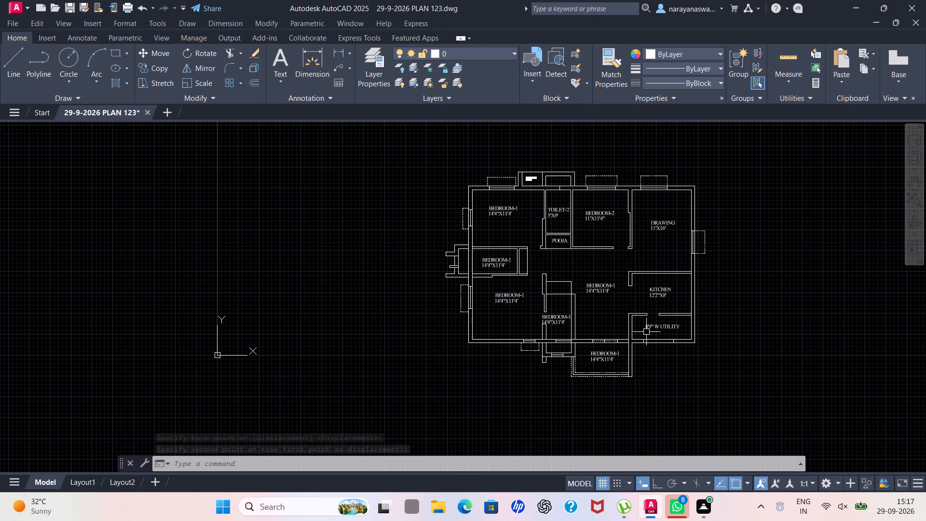
{"action": "scroll", "coordinate": [603, 358], "scroll_direction": "up", "scroll_amount": 3}
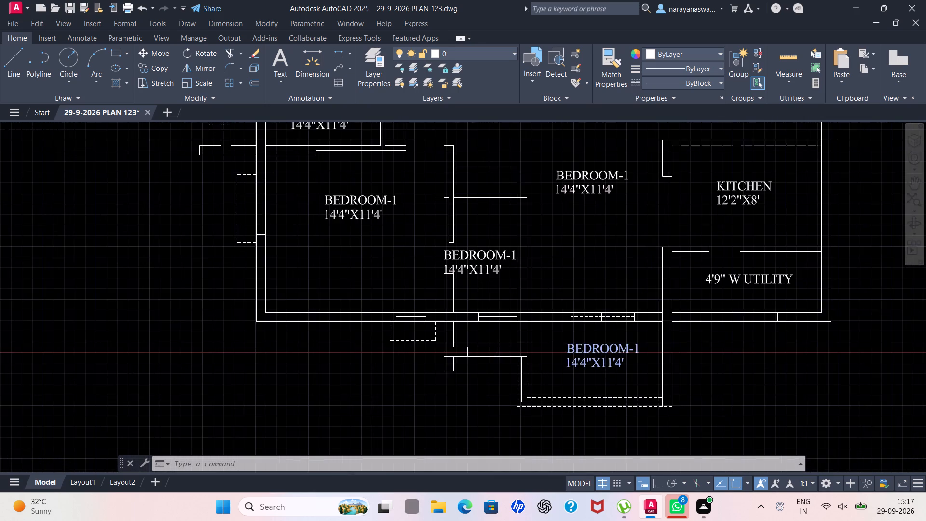
{"action": "left_click", "coordinate": [605, 350]}
{"action": "right_click", "coordinate": [605, 350]}
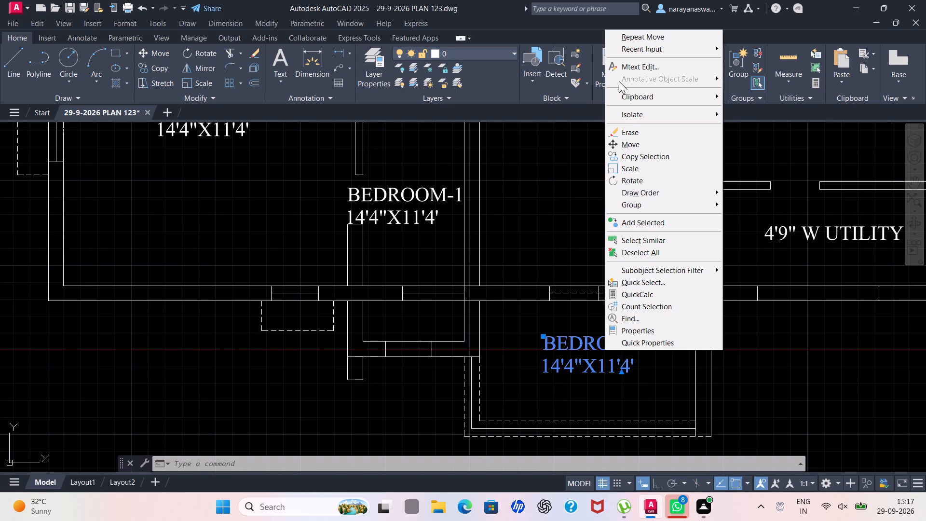
{"action": "left_click", "coordinate": [643, 63]}
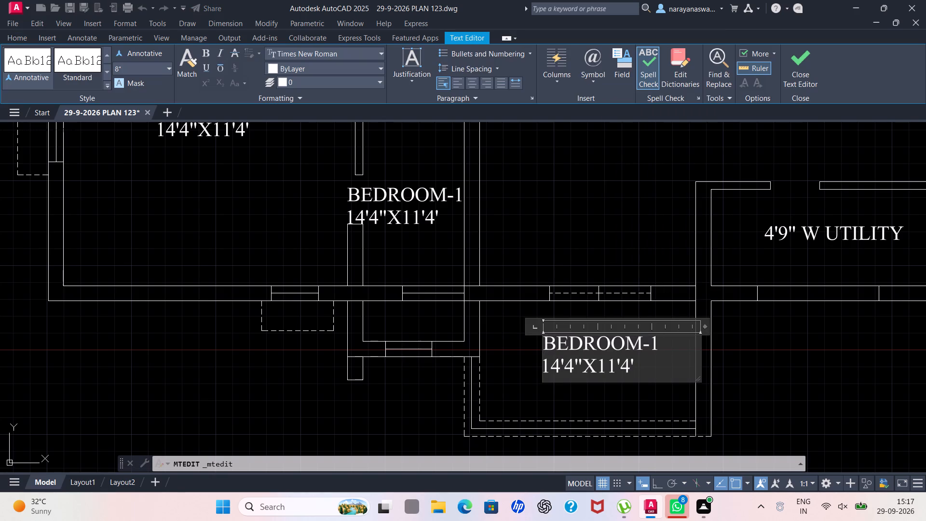
{"action": "left_click", "coordinate": [647, 367]}
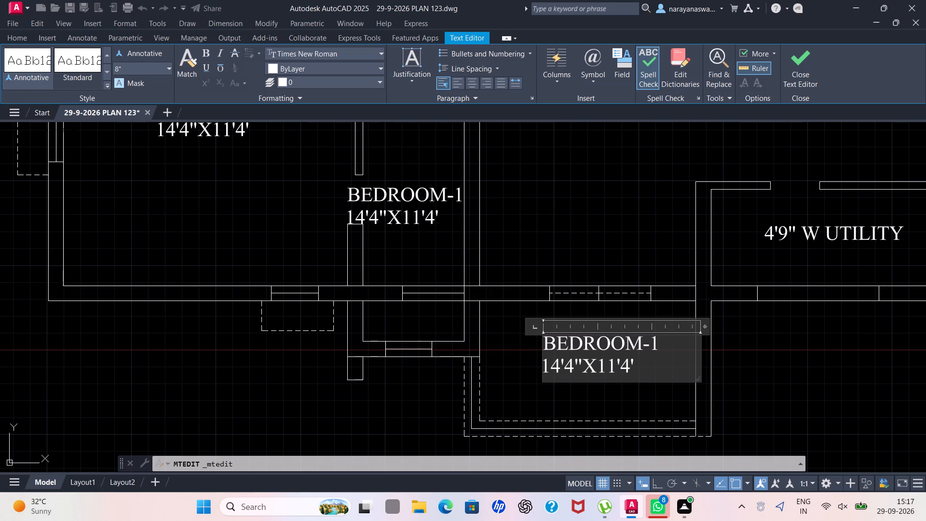
{"action": "key", "text": "BackSpace"}
{"action": "key", "text": "BackSpace"}
{"action": "key", "text": "BackSpace"}
{"action": "key", "text": "BackSpace"}
{"action": "key", "text": "BackSpace"}
{"action": "key", "text": "BackSpace"}
{"action": "key", "text": "BackSpace"}
{"action": "key", "text": "BackSpace"}
{"action": "key", "text": "BackSpace"}
{"action": "key", "text": "BackSpace"}
{"action": "key", "text": "BackSpace"}
{"action": "key", "text": "BackSpace"}
{"action": "key", "text": "BackSpace"}
{"action": "key", "text": "BackSpace"}
{"action": "key", "text": "BackSpace"}
{"action": "key", "text": "BackSpace"}
{"action": "key", "text": "BackSpace"}
{"action": "key", "text": "BackSpace"}
{"action": "key", "text": "BackSpace"}
{"action": "key", "text": "BackSpace"}
{"action": "key", "text": "BackSpace"}
{"action": "key", "text": "BackSpace"}
{"action": "key", "text": "BackSpace"}
{"action": "key", "text": "BackSpace"}
{"action": "key", "text": "BackSpace"}
{"action": "key", "text": "BackSpace"}
{"action": "key", "text": "BackSpace"}
{"action": "key", "text": "BackSpace"}
{"action": "key", "text": "BackSpace"}
{"action": "key", "text": "BackSpace"}
{"action": "key", "text": "BackSpace"}
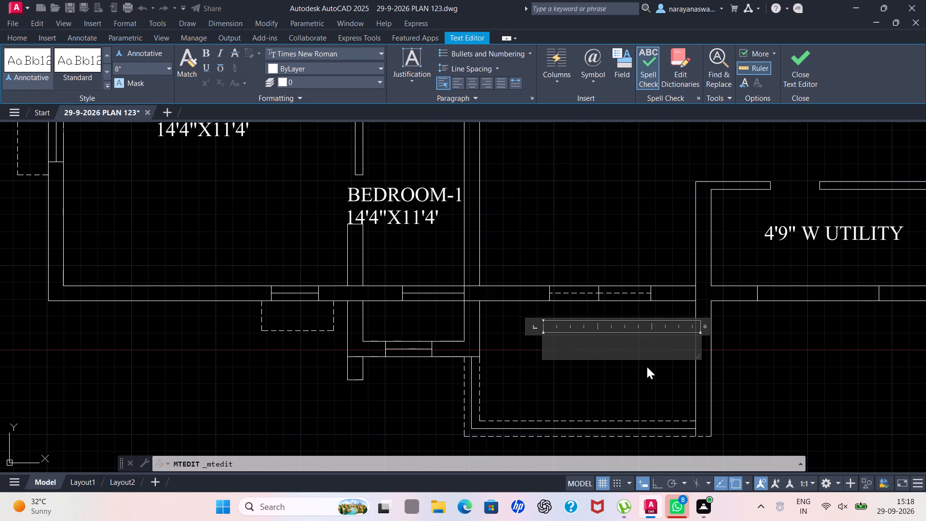
{"action": "type", "text": "6'"}
{"action": "type", "text": "8\""}
{"action": "key", "text": "space"}
{"action": "type", "text": "WIDE"}
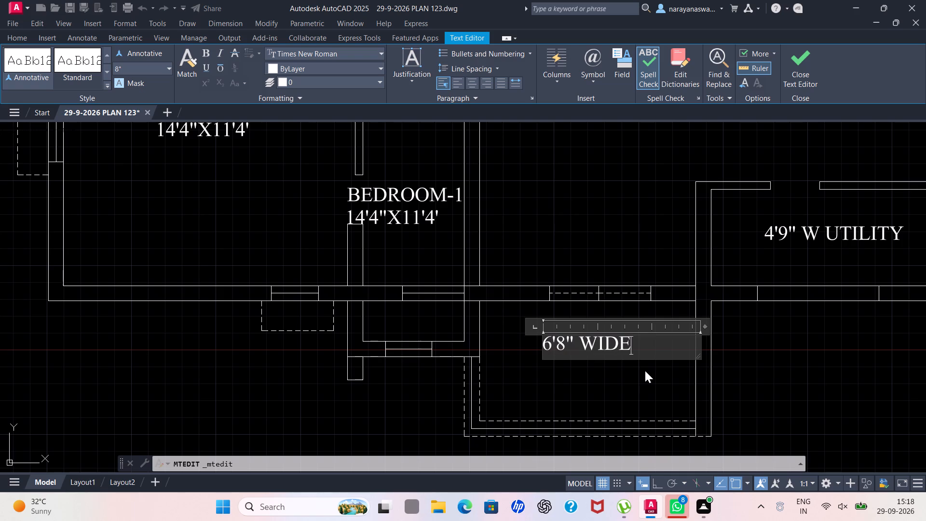
{"action": "key", "text": "space"}
{"action": "type", "text": "BAL"}
{"action": "type", "text": "CONY"}
{"action": "left_click", "coordinate": [634, 392]}
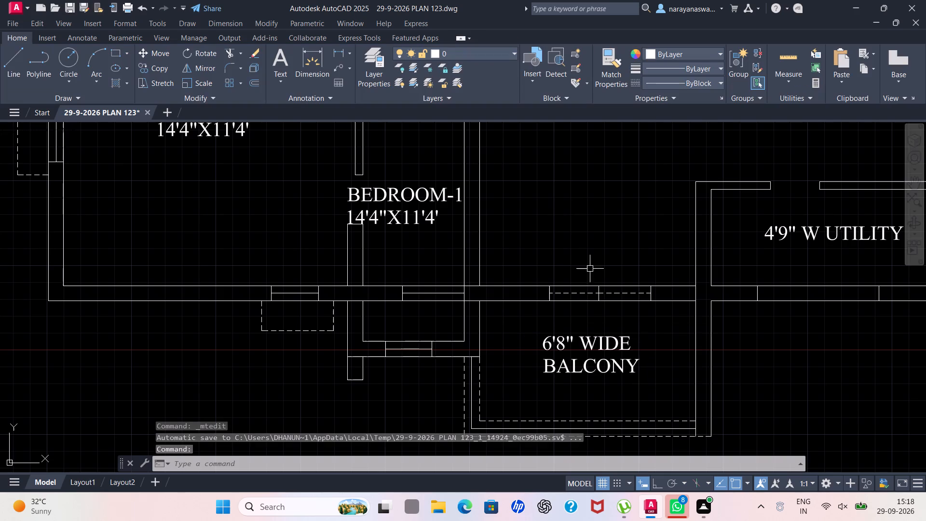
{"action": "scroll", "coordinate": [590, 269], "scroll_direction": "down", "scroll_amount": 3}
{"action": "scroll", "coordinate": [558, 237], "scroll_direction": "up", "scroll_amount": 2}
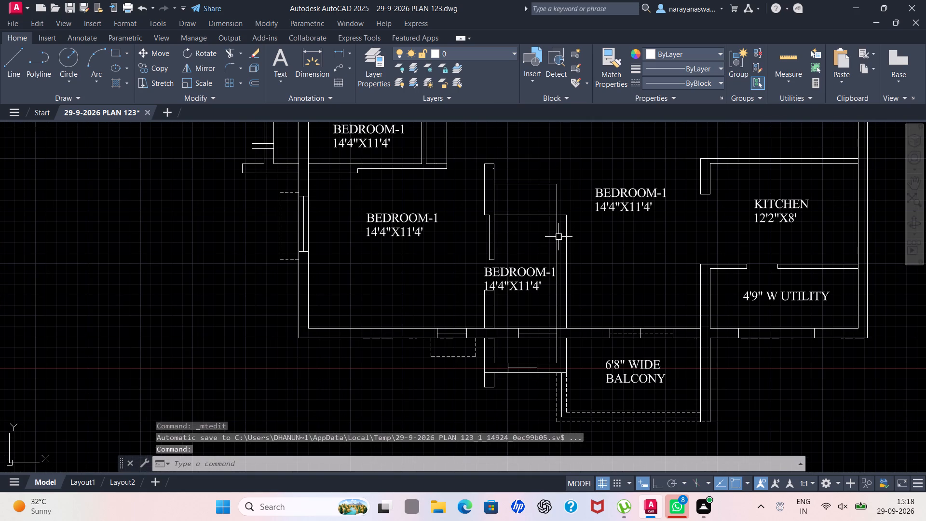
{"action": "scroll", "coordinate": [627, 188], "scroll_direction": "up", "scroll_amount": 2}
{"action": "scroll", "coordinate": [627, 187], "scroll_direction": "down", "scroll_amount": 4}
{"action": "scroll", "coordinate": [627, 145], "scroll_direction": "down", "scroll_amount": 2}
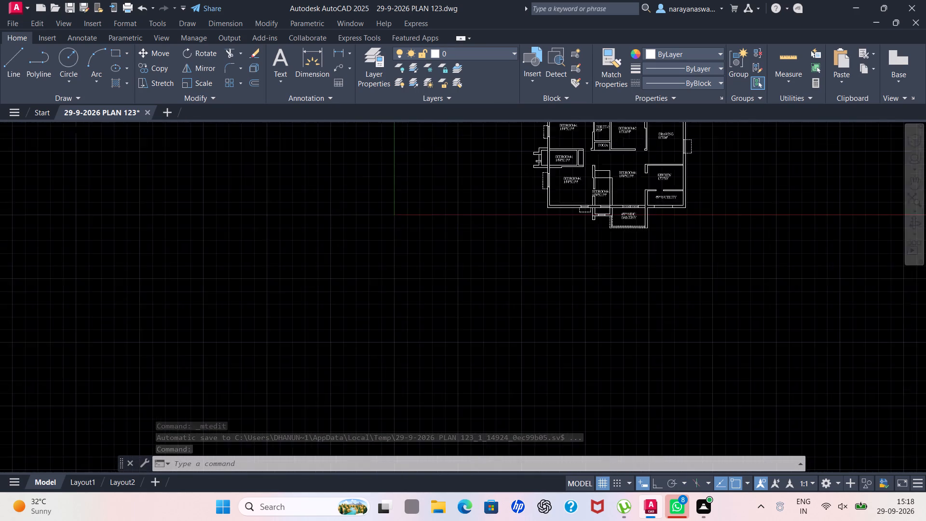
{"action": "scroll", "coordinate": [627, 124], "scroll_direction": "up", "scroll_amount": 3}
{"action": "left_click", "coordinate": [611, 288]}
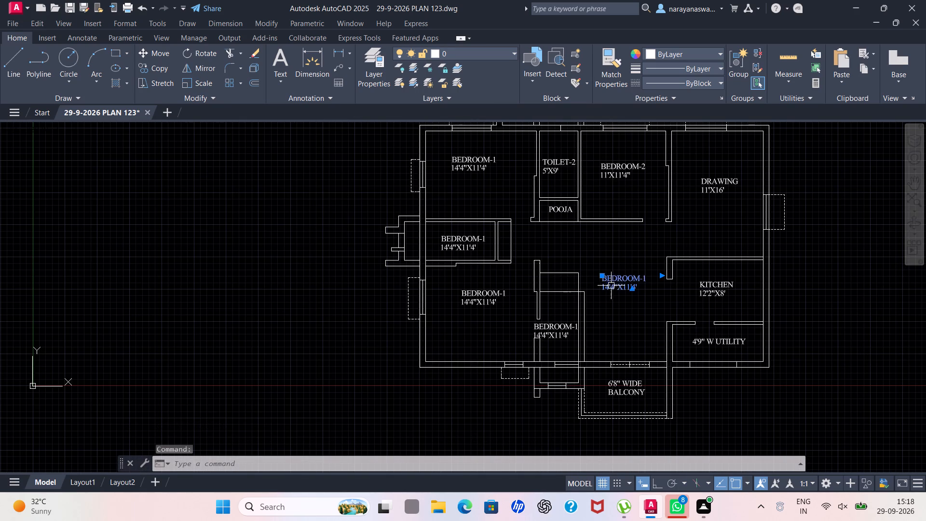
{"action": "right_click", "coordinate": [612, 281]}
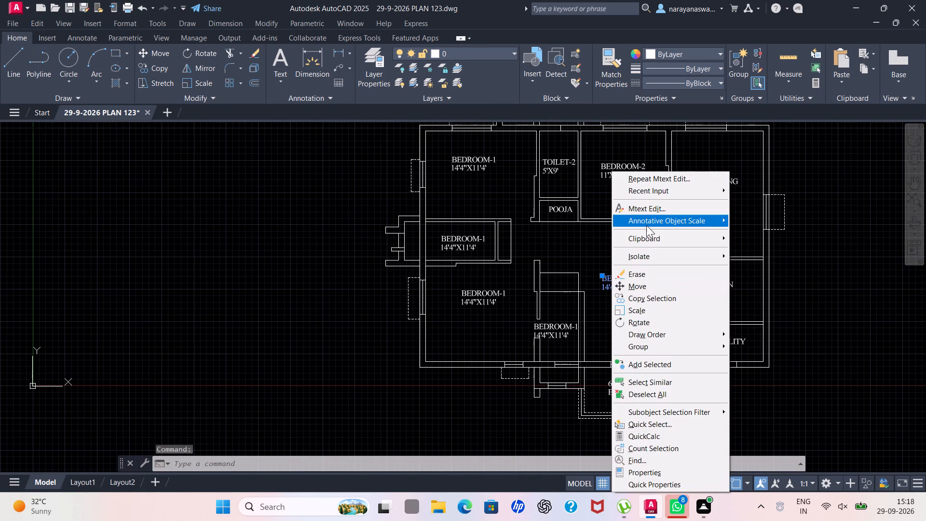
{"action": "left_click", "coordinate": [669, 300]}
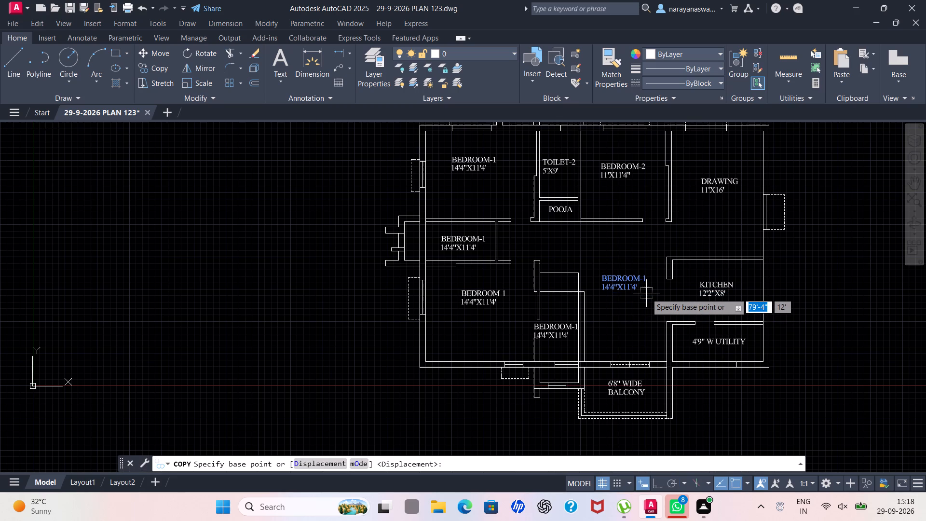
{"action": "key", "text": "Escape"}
Replace the copied BEDROOM-1 label in the open space left of KITCHEN with LIVING DINING and the size 10'8"X16'3".
{"action": "scroll", "coordinate": [634, 288], "scroll_direction": "up", "scroll_amount": 2}
{"action": "left_click", "coordinate": [615, 278]}
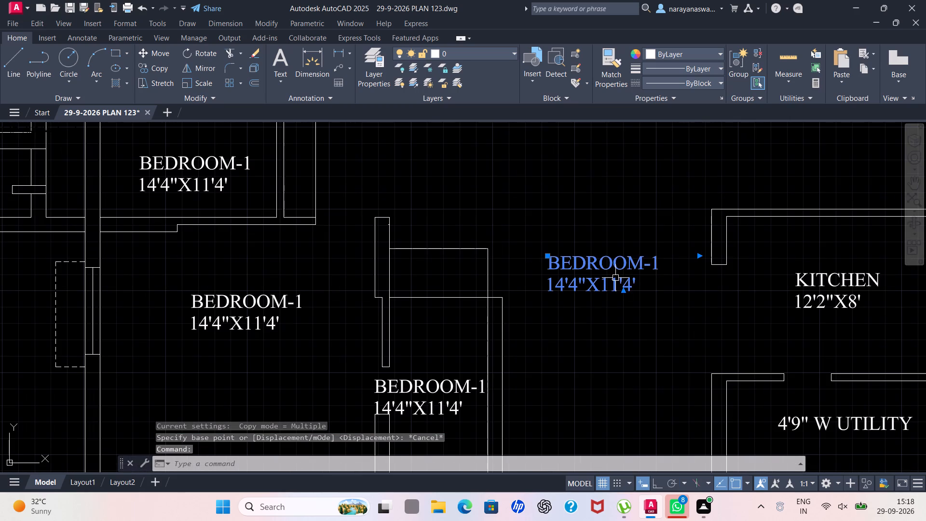
{"action": "right_click", "coordinate": [615, 278]}
{"action": "left_click", "coordinate": [678, 208]}
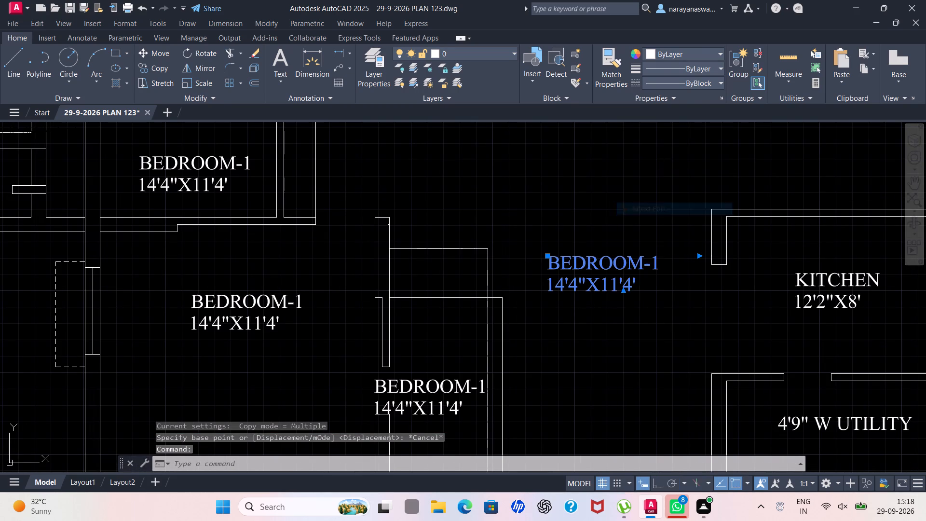
{"action": "left_click", "coordinate": [649, 285]}
{"action": "key", "text": "BackSpace"}
{"action": "key", "text": "BackSpace"}
{"action": "key", "text": "BackSpace"}
{"action": "key", "text": "BackSpace"}
{"action": "key", "text": "BackSpace"}
{"action": "key", "text": "BackSpace"}
{"action": "key", "text": "BackSpace"}
{"action": "key", "text": "BackSpace"}
{"action": "key", "text": "BackSpace"}
{"action": "key", "text": "BackSpace"}
{"action": "key", "text": "BackSpace"}
{"action": "key", "text": "BackSpace"}
{"action": "key", "text": "BackSpace"}
{"action": "key", "text": "BackSpace"}
{"action": "key", "text": "BackSpace"}
{"action": "key", "text": "BackSpace"}
{"action": "key", "text": "BackSpace"}
{"action": "key", "text": "BackSpace"}
{"action": "key", "text": "BackSpace"}
{"action": "key", "text": "BackSpace"}
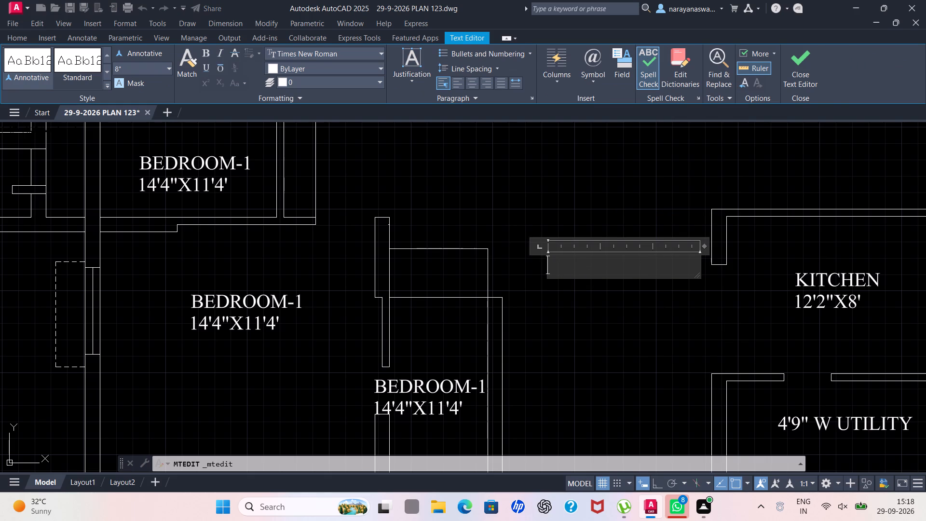
{"action": "key", "text": "l"}
{"action": "type", "text": "IVIN"}
{"action": "key", "text": "g"}
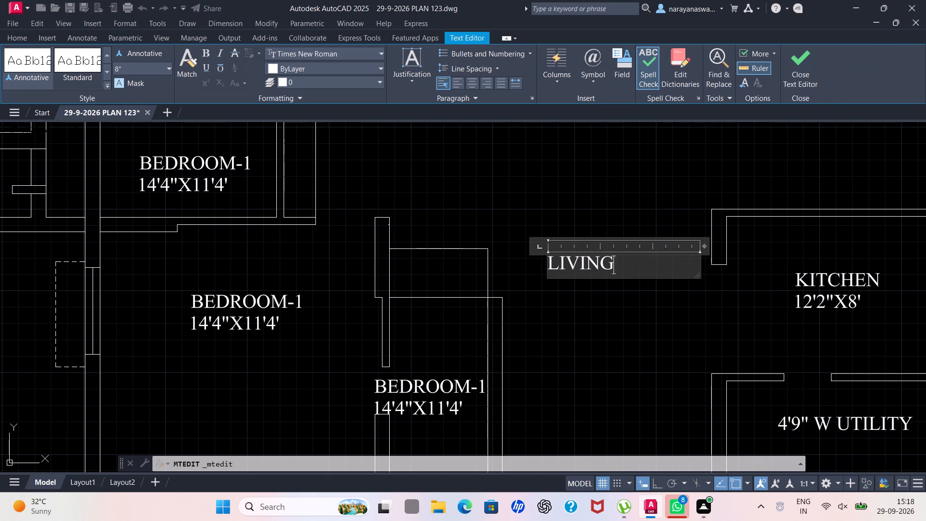
{"action": "key", "text": "space"}
{"action": "type", "text": "DIN"}
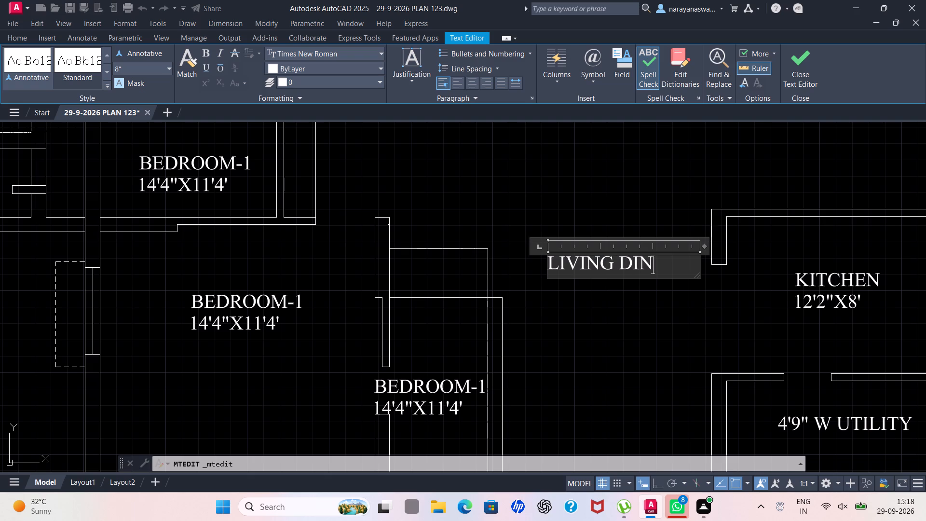
{"action": "type", "text": "INNING"}
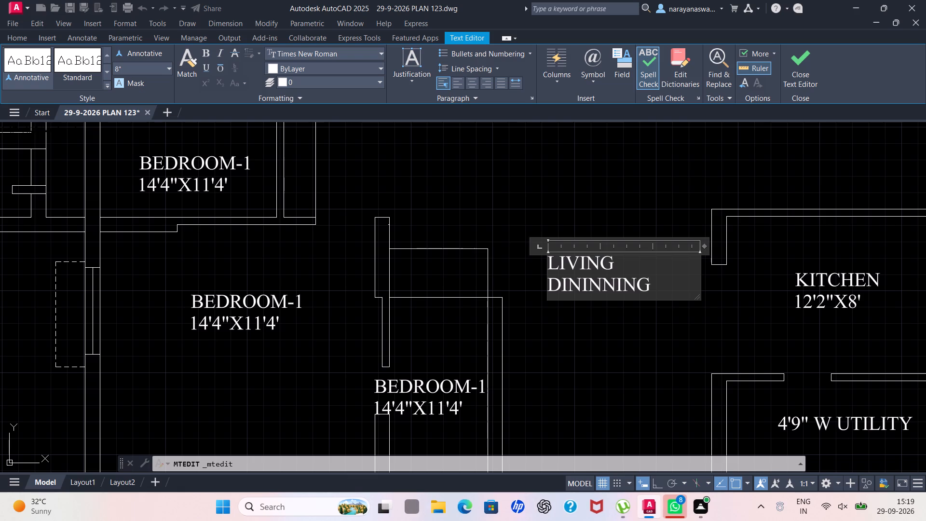
{"action": "key", "text": "BackSpace"}
{"action": "key", "text": "BackSpace"}
{"action": "key", "text": "BackSpace"}
{"action": "key", "text": "BackSpace"}
{"action": "key", "text": "BackSpace"}
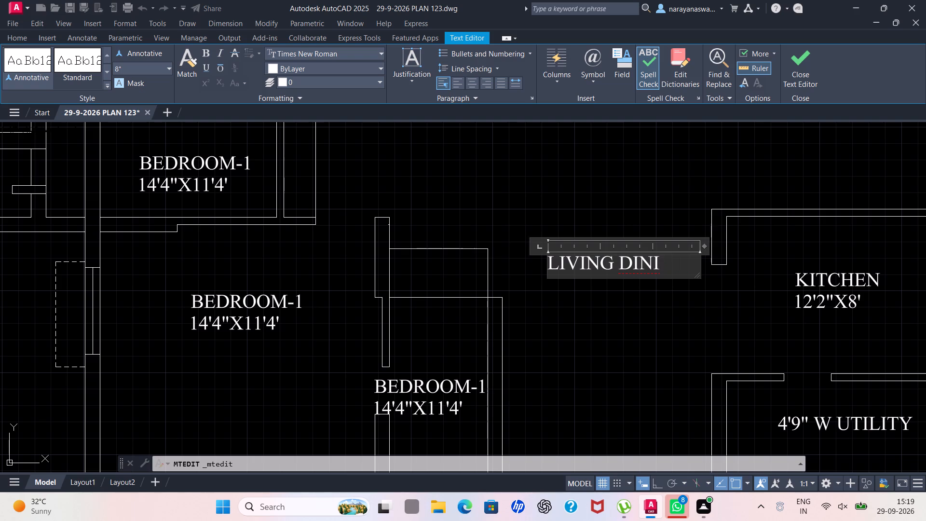
{"action": "type", "text": "NG"}
{"action": "key", "text": "Return"}
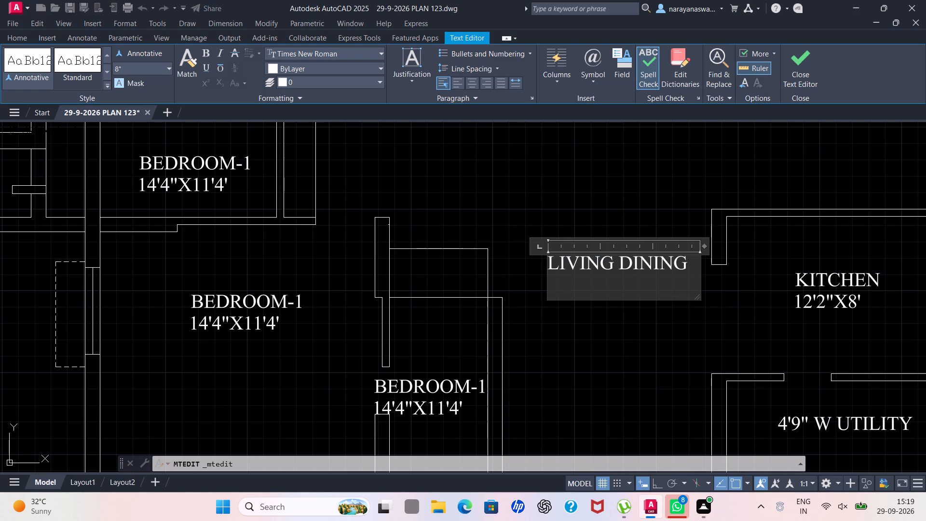
{"action": "type", "text": "10'"}
{"action": "type", "text": "8\""}
{"action": "key", "text": "x"}
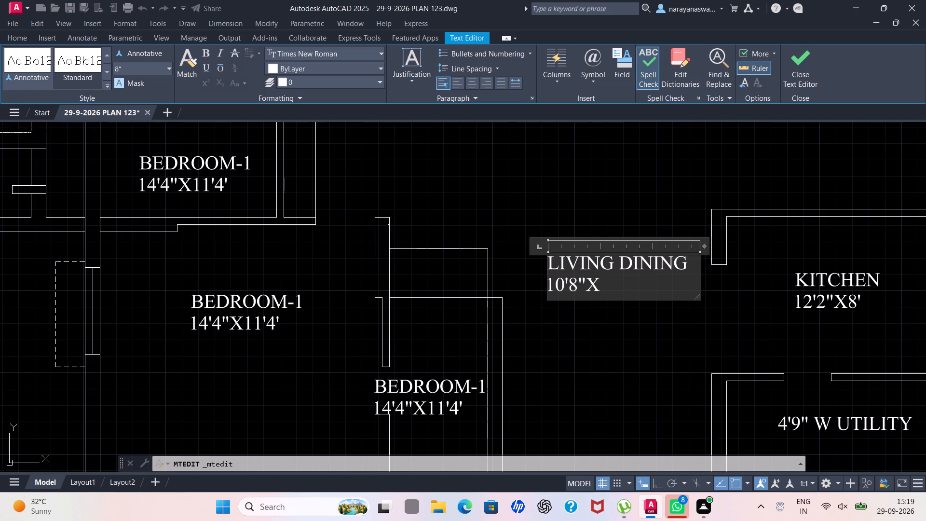
{"action": "type", "text": "16'"}
{"action": "key", "text": "3"}
{"action": "key", "text": "shift+quotedbl"}
{"action": "left_click", "coordinate": [561, 327]}
Move the LIVING DINING 10'8"X16'3" label a little up and slightly left within its open space.
{"action": "scroll", "coordinate": [634, 180], "scroll_direction": "down", "scroll_amount": 3}
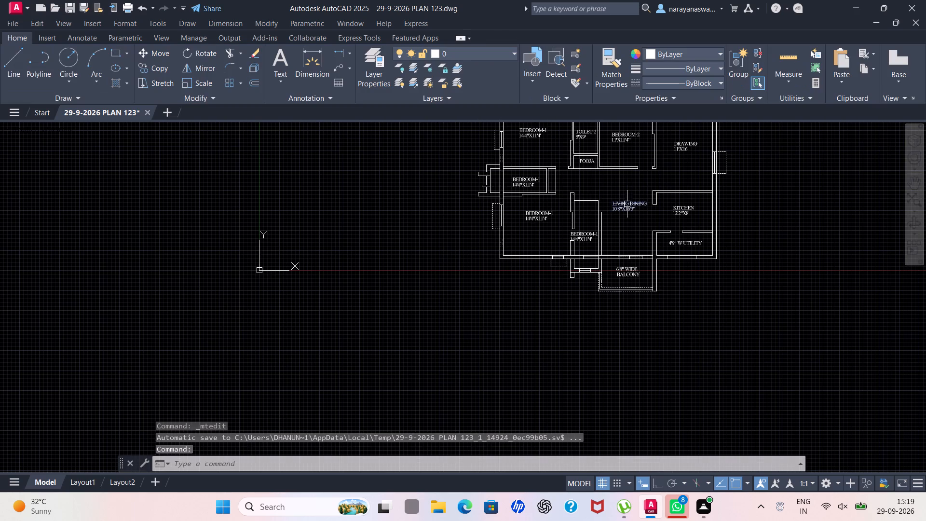
{"action": "scroll", "coordinate": [627, 204], "scroll_direction": "up", "scroll_amount": 1}
{"action": "scroll", "coordinate": [627, 204], "scroll_direction": "down", "scroll_amount": 1}
{"action": "scroll", "coordinate": [627, 197], "scroll_direction": "up", "scroll_amount": 2}
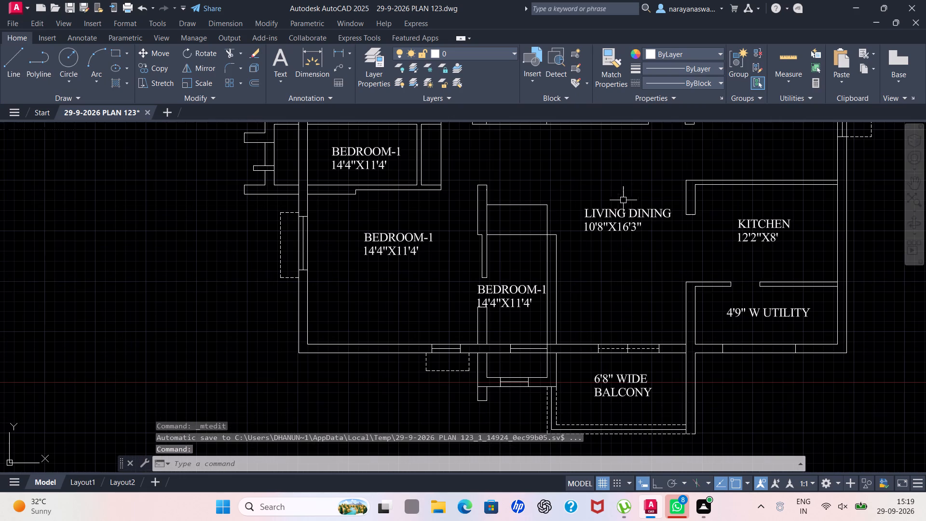
{"action": "left_click", "coordinate": [621, 211]}
{"action": "right_click", "coordinate": [620, 211]}
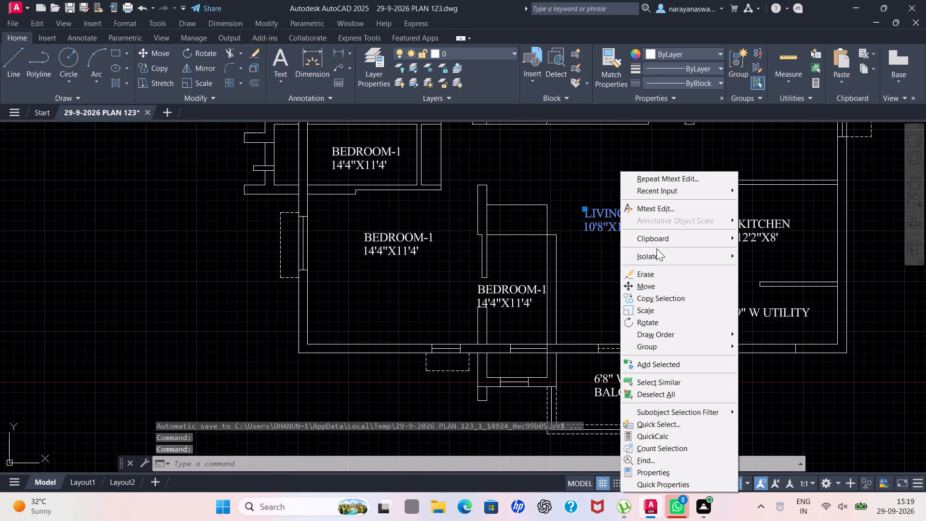
{"action": "left_click", "coordinate": [663, 288]}
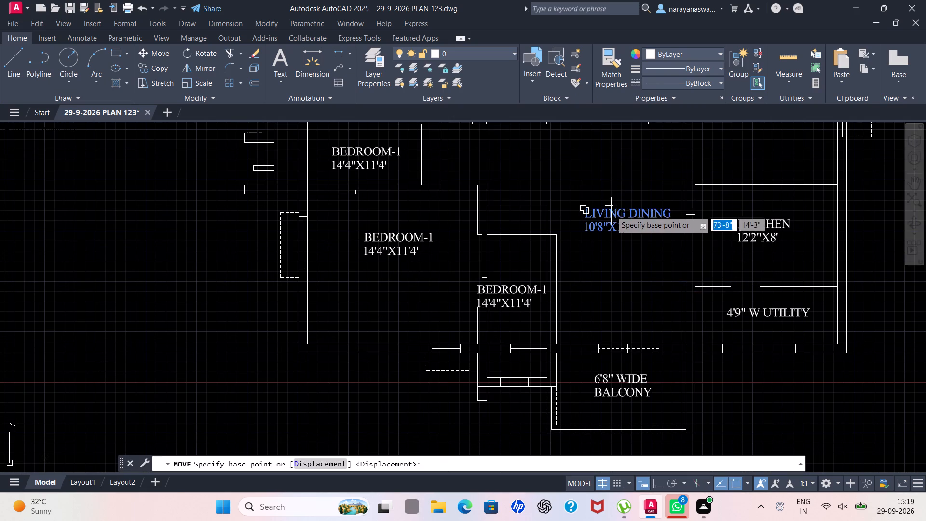
{"action": "left_click_drag", "start_coordinate": [613, 214], "coordinate": [613, 206]}
{"action": "left_click", "coordinate": [607, 187]}
{"action": "scroll", "coordinate": [611, 195], "scroll_direction": "down", "scroll_amount": 3}
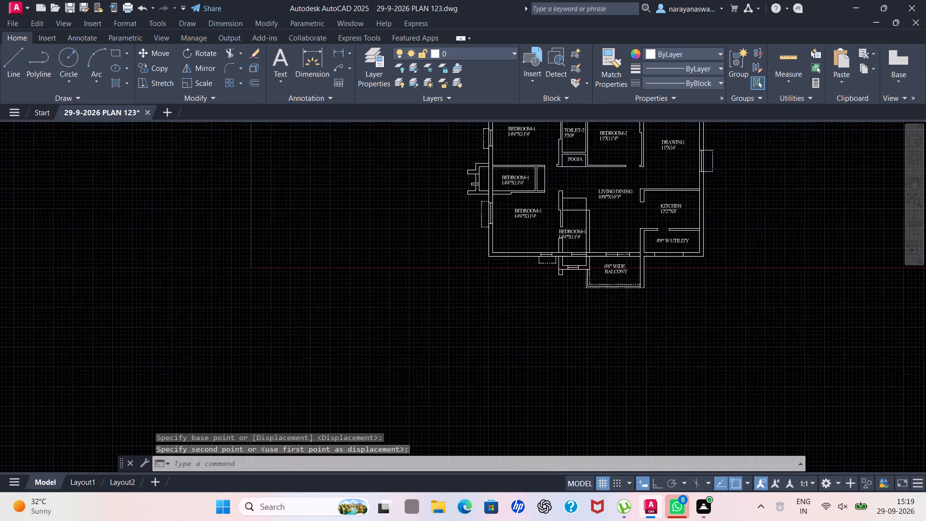
Replace the copied BEDROOM-1 label in the narrow room above the small bottom projection with TOILET and the size 5'X9'.
{"action": "scroll", "coordinate": [601, 176], "scroll_direction": "up", "scroll_amount": 2}
{"action": "scroll", "coordinate": [555, 281], "scroll_direction": "up", "scroll_amount": 1}
{"action": "left_click", "coordinate": [554, 288]}
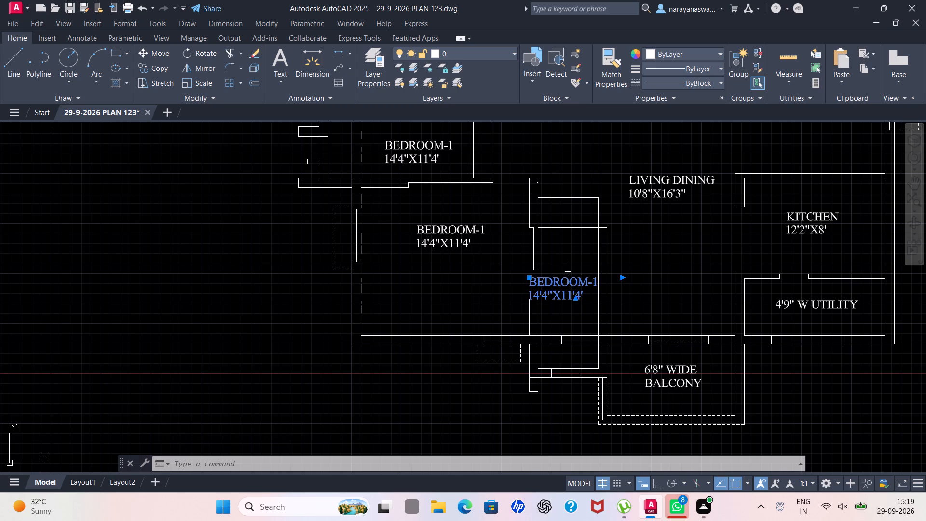
{"action": "right_click", "coordinate": [569, 274]}
{"action": "left_click", "coordinate": [611, 213]}
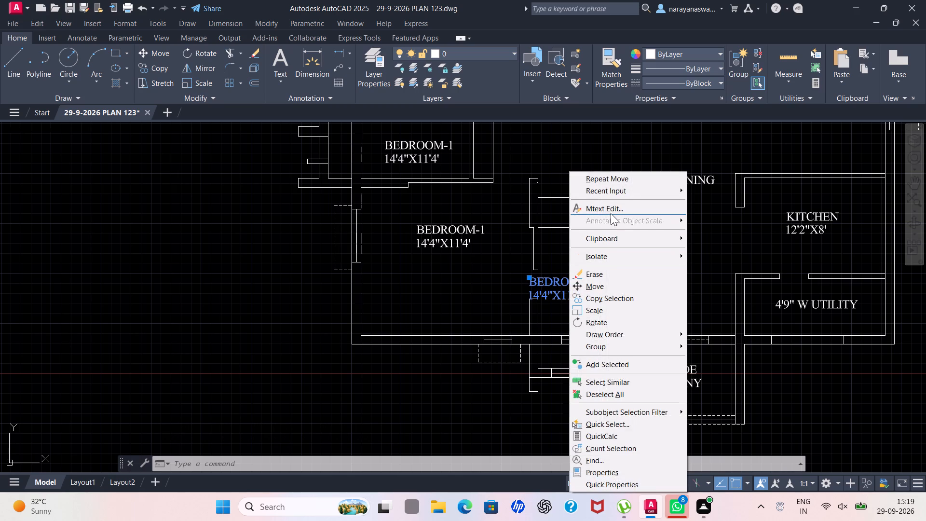
{"action": "left_click", "coordinate": [584, 296]}
{"action": "key", "text": "BackSpace"}
{"action": "key", "text": "BackSpace"}
{"action": "key", "text": "BackSpace"}
{"action": "key", "text": "BackSpace"}
{"action": "key", "text": "BackSpace"}
{"action": "key", "text": "BackSpace"}
{"action": "key", "text": "BackSpace"}
{"action": "key", "text": "BackSpace"}
{"action": "key", "text": "BackSpace"}
{"action": "key", "text": "BackSpace"}
{"action": "key", "text": "BackSpace"}
{"action": "key", "text": "BackSpace"}
{"action": "key", "text": "BackSpace"}
{"action": "key", "text": "BackSpace"}
{"action": "key", "text": "BackSpace"}
{"action": "key", "text": "BackSpace"}
{"action": "key", "text": "BackSpace"}
{"action": "key", "text": "BackSpace"}
{"action": "key", "text": "BackSpace"}
{"action": "key", "text": "BackSpace"}
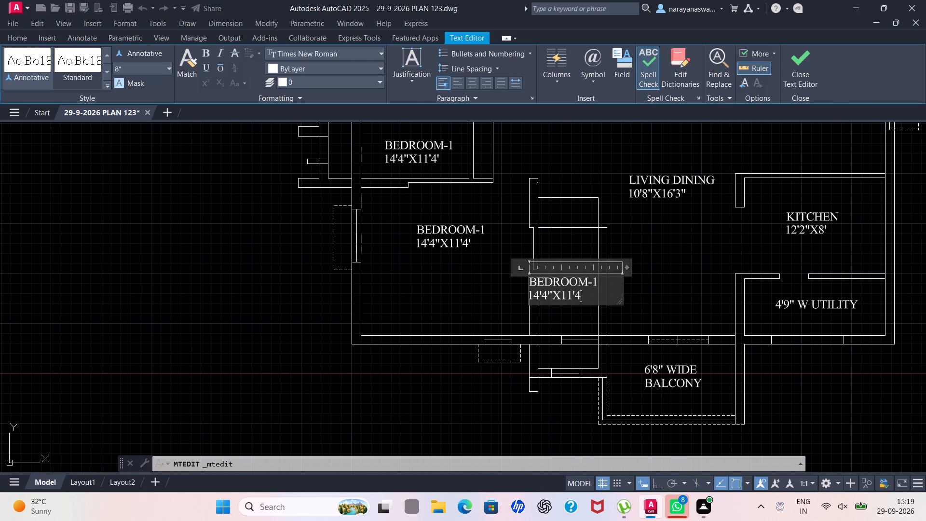
{"action": "type", "text": "TOI"}
{"action": "key", "text": "l"}
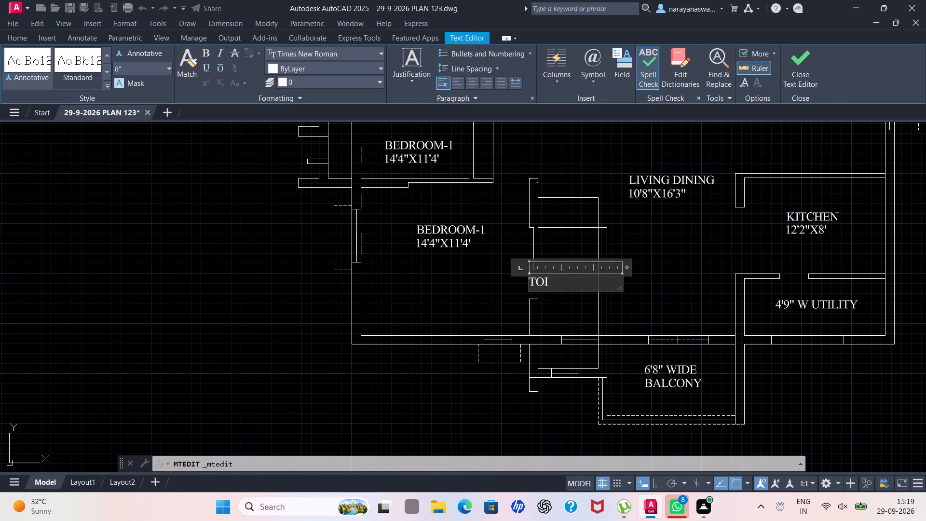
{"action": "key", "text": "e"}
{"action": "key", "text": "t"}
{"action": "key", "text": "Return"}
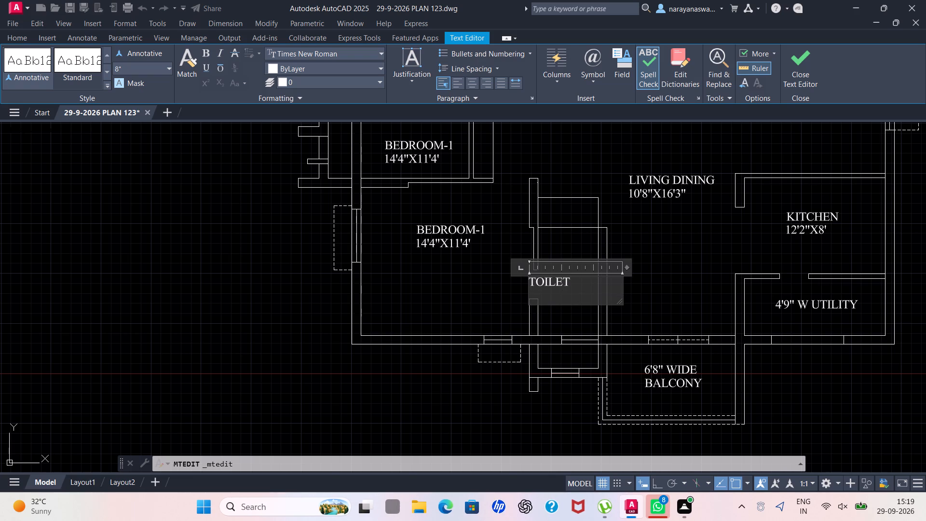
{"action": "key", "text": "5"}
{"action": "key", "text": "apostrophe"}
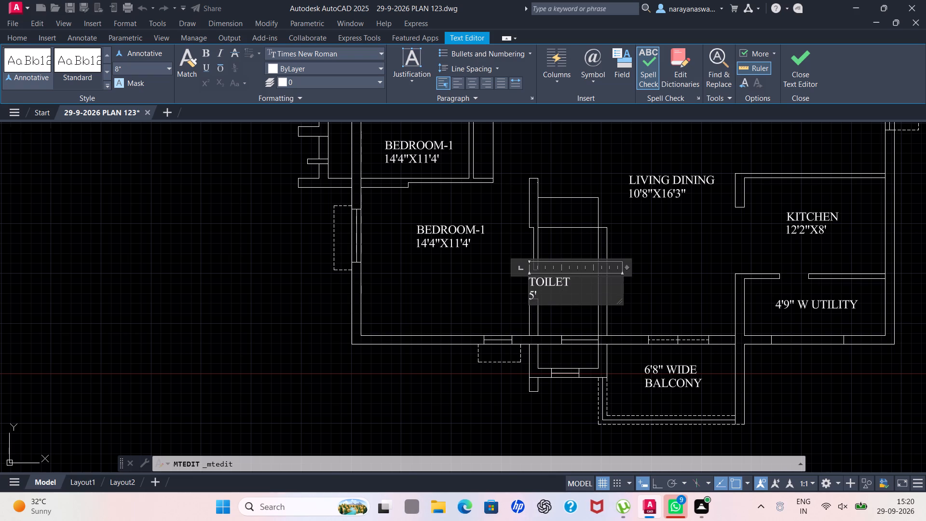
{"action": "key", "text": "x"}
{"action": "key", "text": "9"}
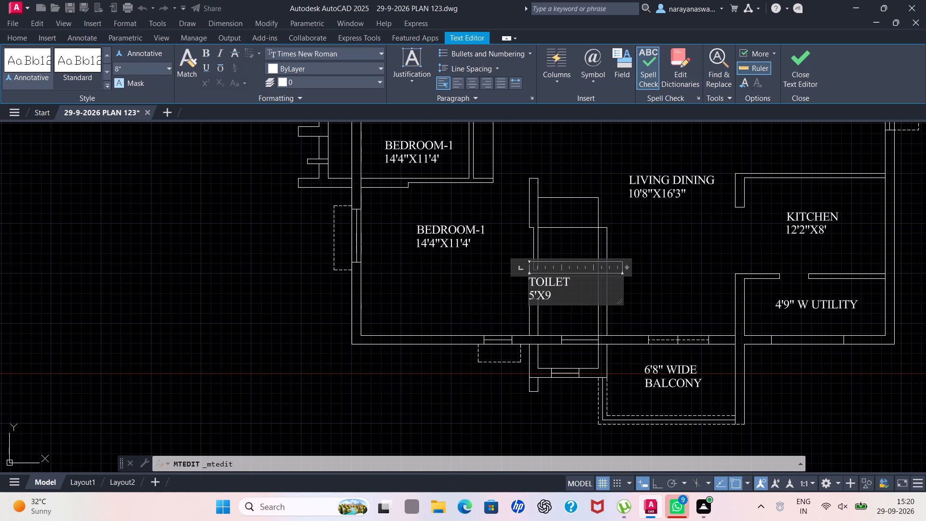
{"action": "key", "text": "apostrophe"}
{"action": "left_click_drag", "start_coordinate": [465, 320], "coordinate": [468, 310]}
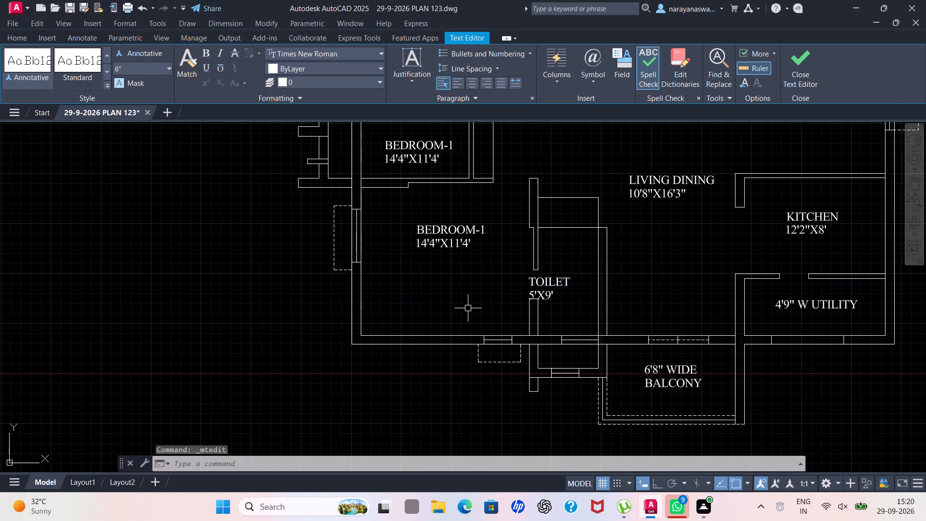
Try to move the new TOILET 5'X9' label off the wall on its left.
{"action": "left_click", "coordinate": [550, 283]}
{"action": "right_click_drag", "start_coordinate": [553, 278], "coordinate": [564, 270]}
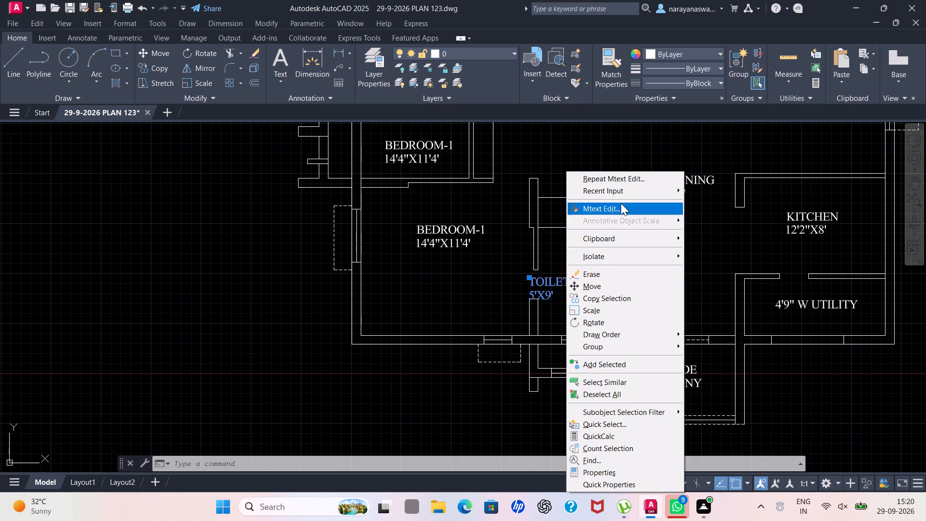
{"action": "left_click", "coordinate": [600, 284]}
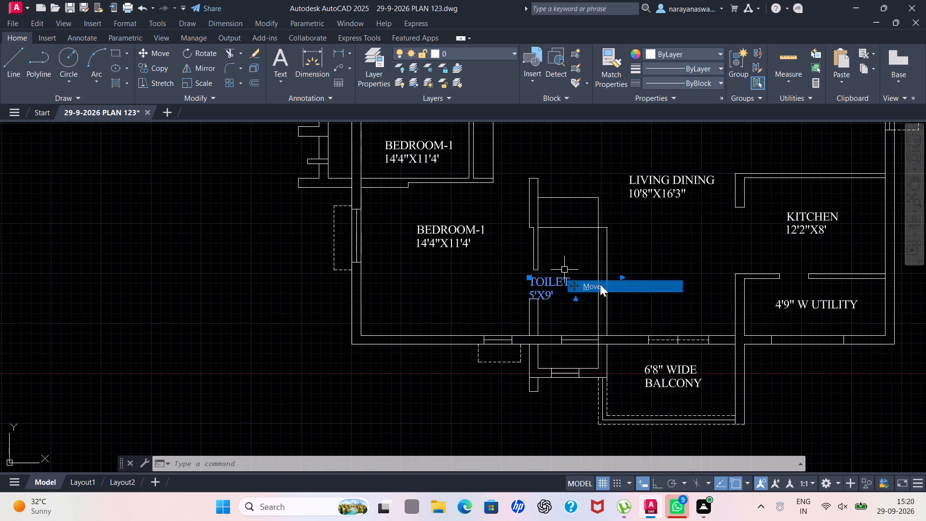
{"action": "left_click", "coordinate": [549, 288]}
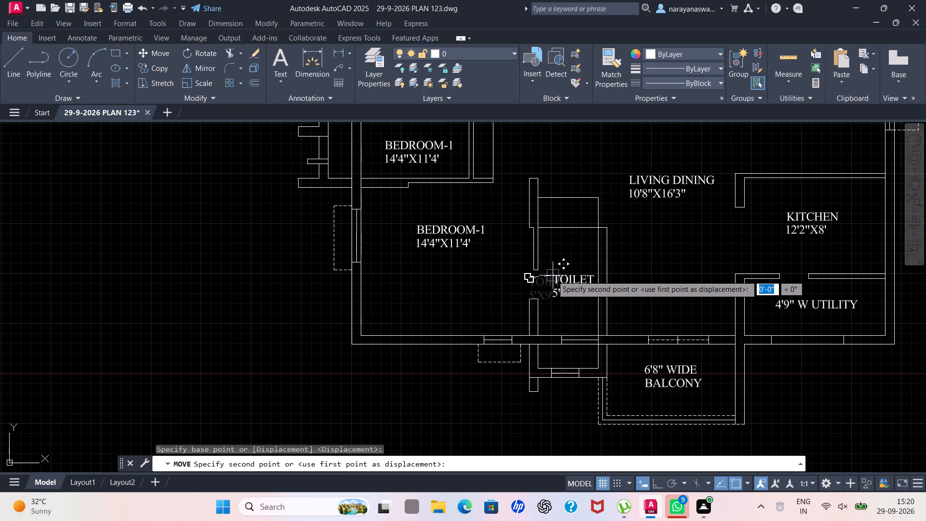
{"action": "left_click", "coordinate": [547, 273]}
Move the TOILET 5'X9' label clear of the left wall into the middle of its narrow room.
{"action": "left_click", "coordinate": [553, 283]}
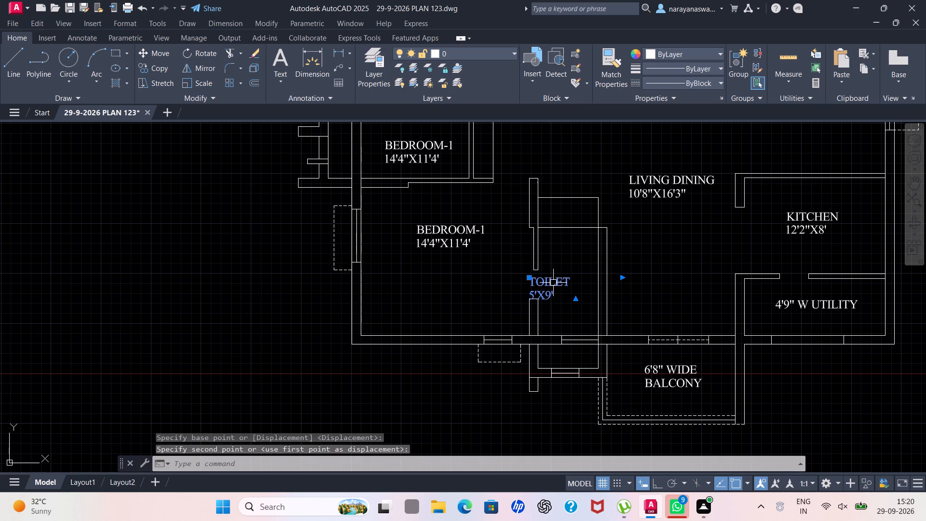
{"action": "right_click", "coordinate": [553, 283]}
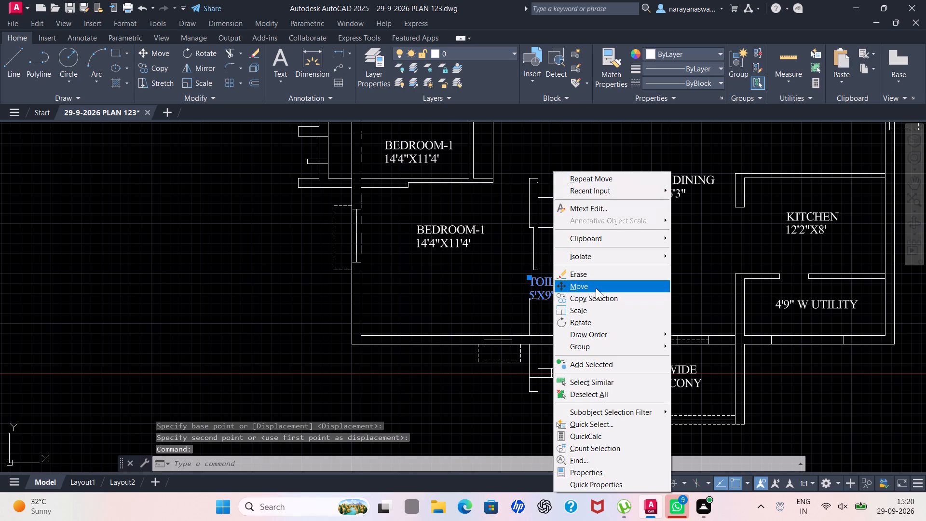
{"action": "left_click", "coordinate": [596, 288]}
{"action": "left_click", "coordinate": [549, 288]}
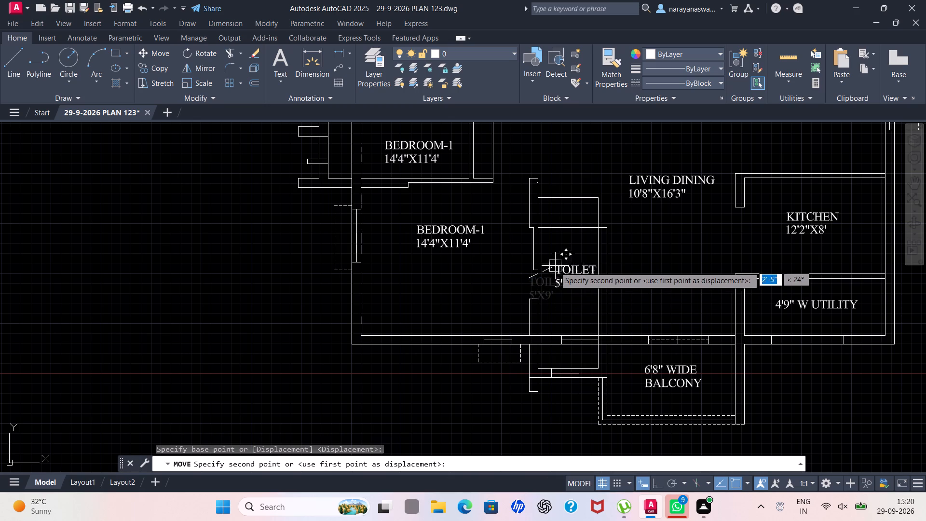
{"action": "scroll", "coordinate": [549, 273], "scroll_direction": "up", "scroll_amount": 3}
{"action": "left_click", "coordinate": [544, 272]}
{"action": "scroll", "coordinate": [547, 277], "scroll_direction": "down", "scroll_amount": 3}
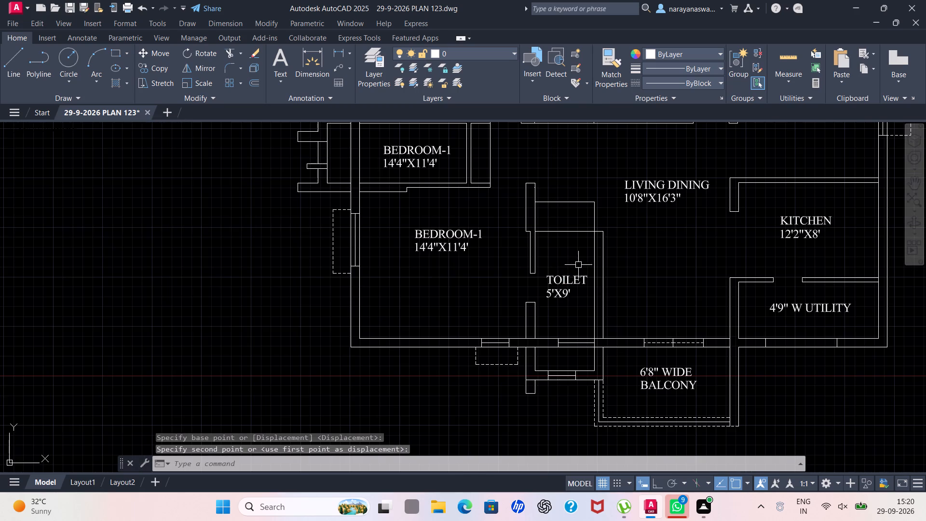
Replace the copied BEDROOM-1 label in the large room left of TOILET with M BED ROOM and the size 14'X12'4".
{"action": "scroll", "coordinate": [449, 252], "scroll_direction": "down", "scroll_amount": 2}
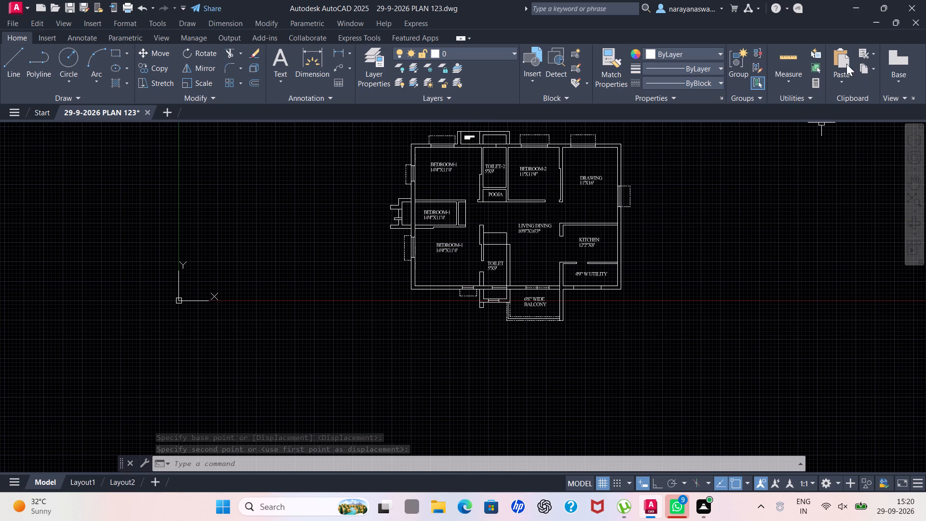
{"action": "scroll", "coordinate": [444, 229], "scroll_direction": "up", "scroll_amount": 2}
{"action": "left_click", "coordinate": [449, 260]}
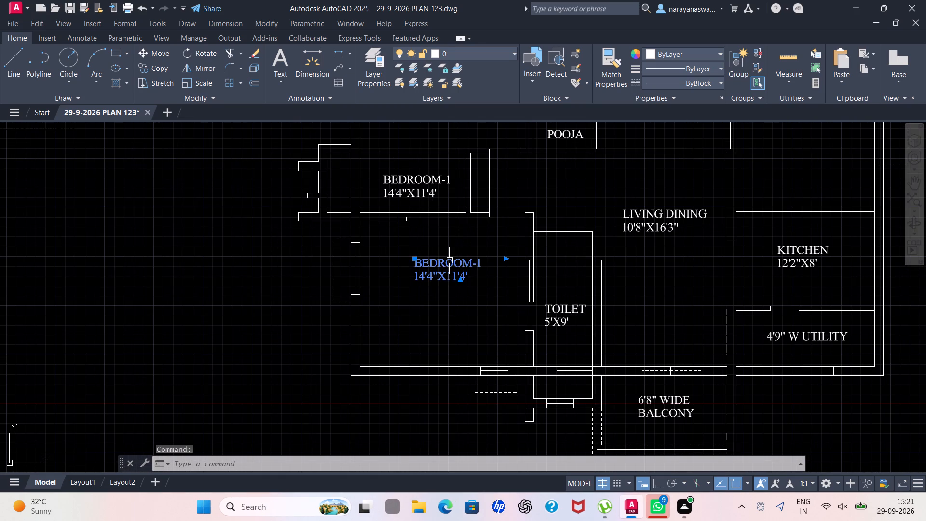
{"action": "right_click", "coordinate": [449, 260]}
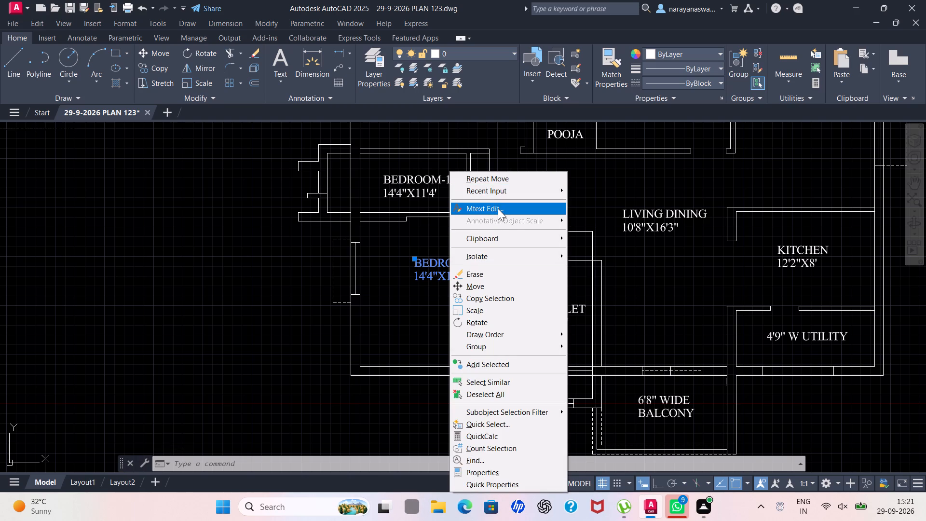
{"action": "left_click", "coordinate": [498, 208]}
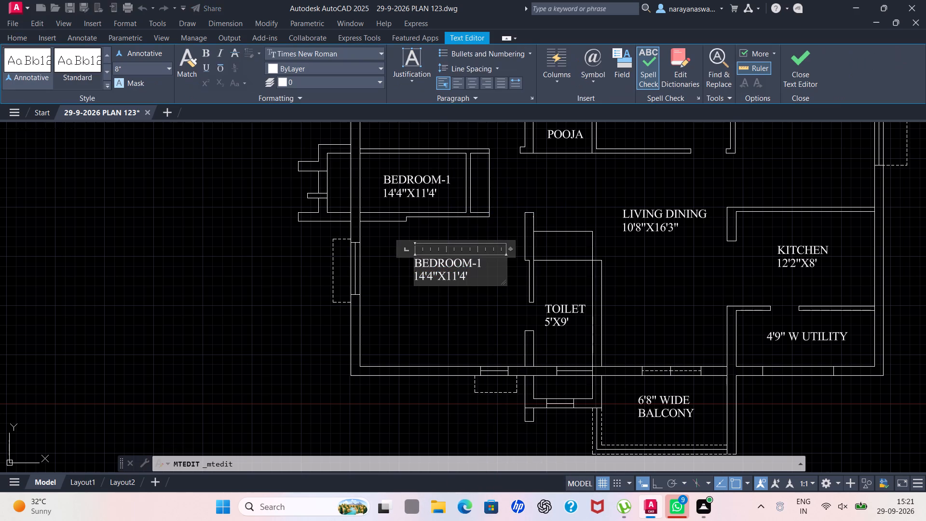
{"action": "left_click", "coordinate": [470, 275]}
{"action": "key", "text": "BackSpace"}
{"action": "key", "text": "BackSpace"}
{"action": "key", "text": "BackSpace"}
{"action": "key", "text": "BackSpace"}
{"action": "key", "text": "BackSpace"}
{"action": "key", "text": "BackSpace"}
{"action": "key", "text": "BackSpace"}
{"action": "key", "text": "BackSpace"}
{"action": "key", "text": "BackSpace"}
{"action": "key", "text": "BackSpace"}
{"action": "key", "text": "BackSpace"}
{"action": "key", "text": "BackSpace"}
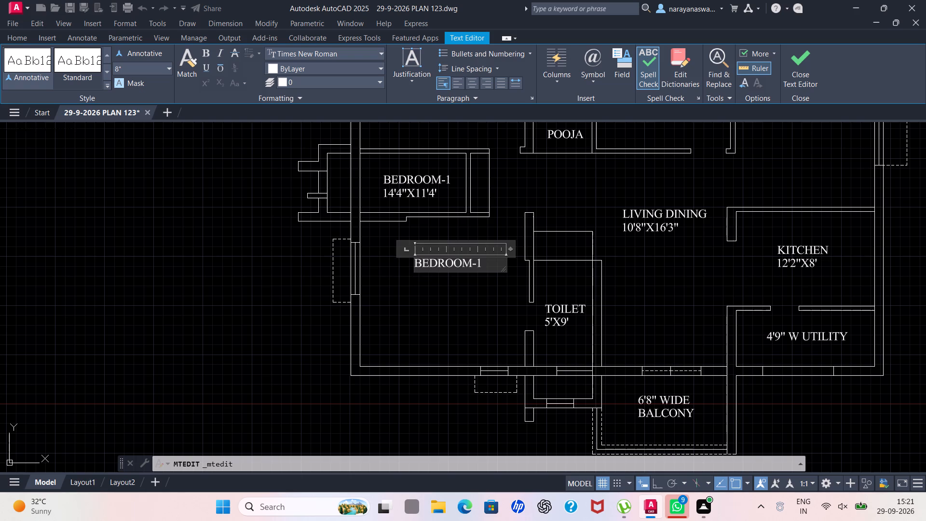
{"action": "key", "text": "BackSpace"}
{"action": "key", "text": "BackSpace"}
{"action": "key", "text": "BackSpace"}
{"action": "key", "text": "BackSpace"}
{"action": "key", "text": "BackSpace"}
{"action": "key", "text": "BackSpace"}
{"action": "key", "text": "BackSpace"}
{"action": "key", "text": "BackSpace"}
{"action": "key", "text": "BackSpace"}
{"action": "key", "text": "BackSpace"}
{"action": "key", "text": "BackSpace"}
{"action": "key", "text": "BackSpace"}
{"action": "key", "text": "BackSpace"}
{"action": "key", "text": "BackSpace"}
{"action": "key", "text": "BackSpace"}
{"action": "key", "text": "BackSpace"}
{"action": "key", "text": "BackSpace"}
{"action": "key", "text": "BackSpace"}
{"action": "key", "text": "m"}
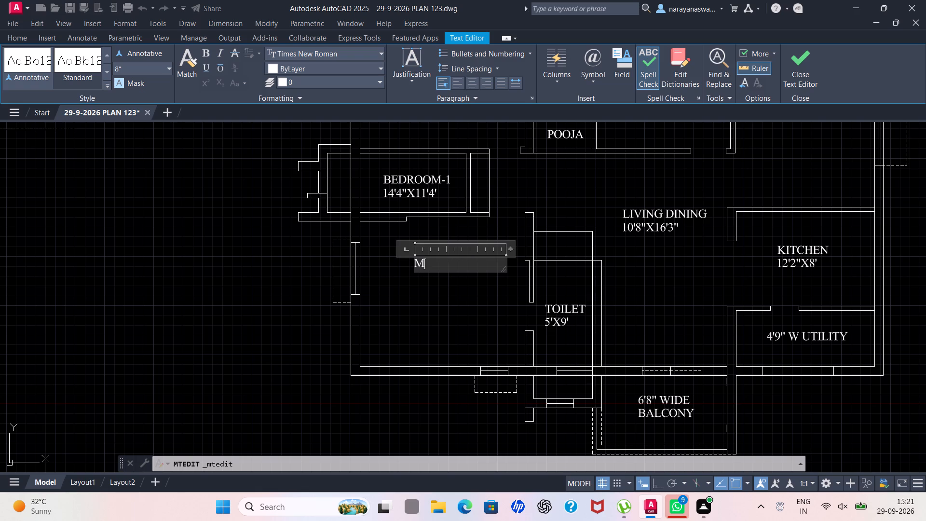
{"action": "key", "text": "space"}
{"action": "type", "text": "BED ROOM"}
{"action": "key", "text": "Return"}
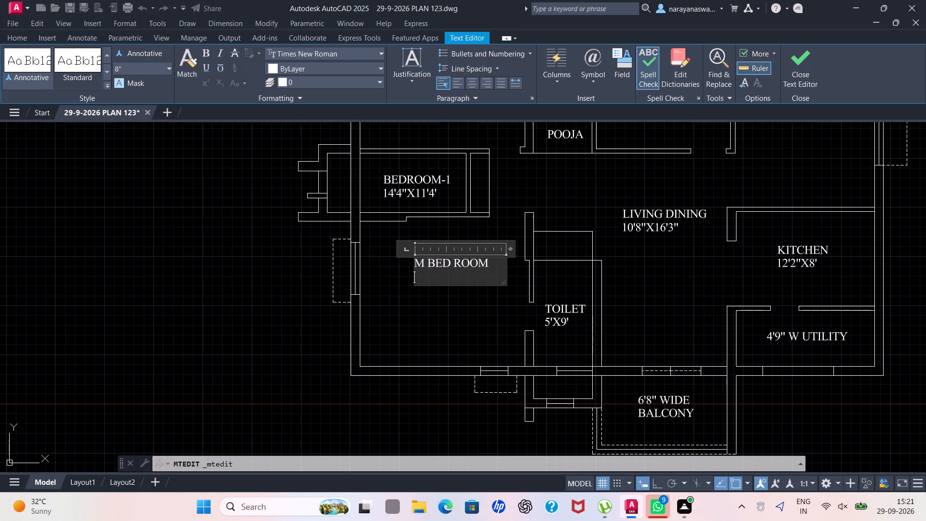
{"action": "type", "text": "14"}
{"action": "key", "text": "apostrophe"}
{"action": "key", "text": "x"}
{"action": "type", "text": "12"}
{"action": "key", "text": "semicolon"}
{"action": "key", "text": "BackSpace"}
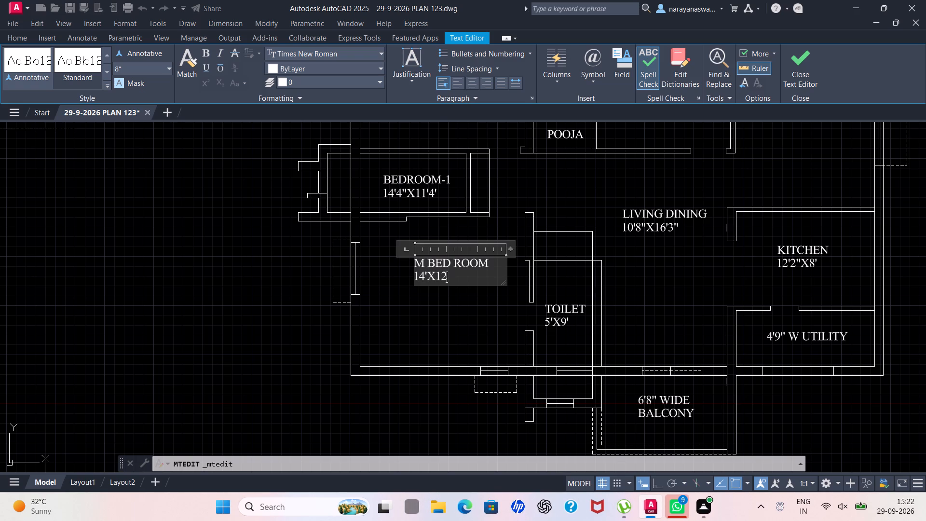
{"action": "key", "text": "apostrophe"}
{"action": "key", "text": "4"}
{"action": "key", "text": "shift+quotedbl"}
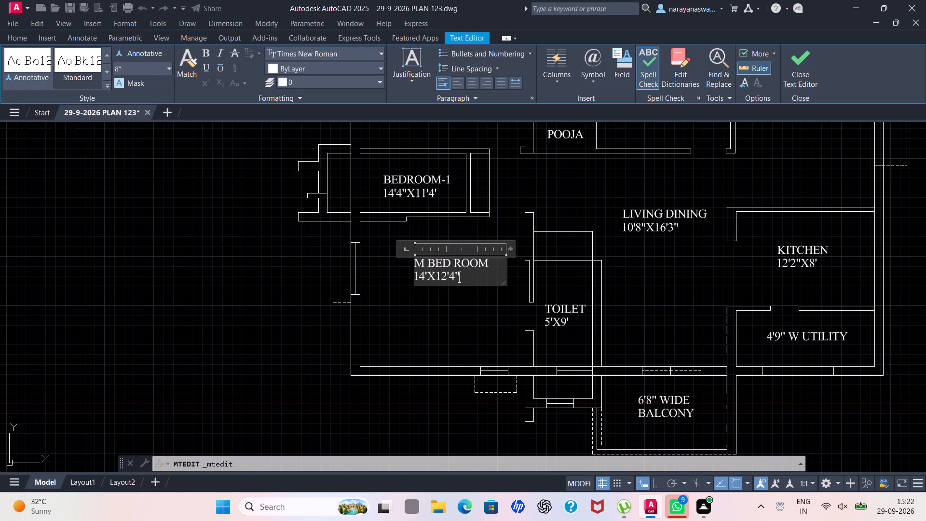
{"action": "left_click", "coordinate": [437, 325]}
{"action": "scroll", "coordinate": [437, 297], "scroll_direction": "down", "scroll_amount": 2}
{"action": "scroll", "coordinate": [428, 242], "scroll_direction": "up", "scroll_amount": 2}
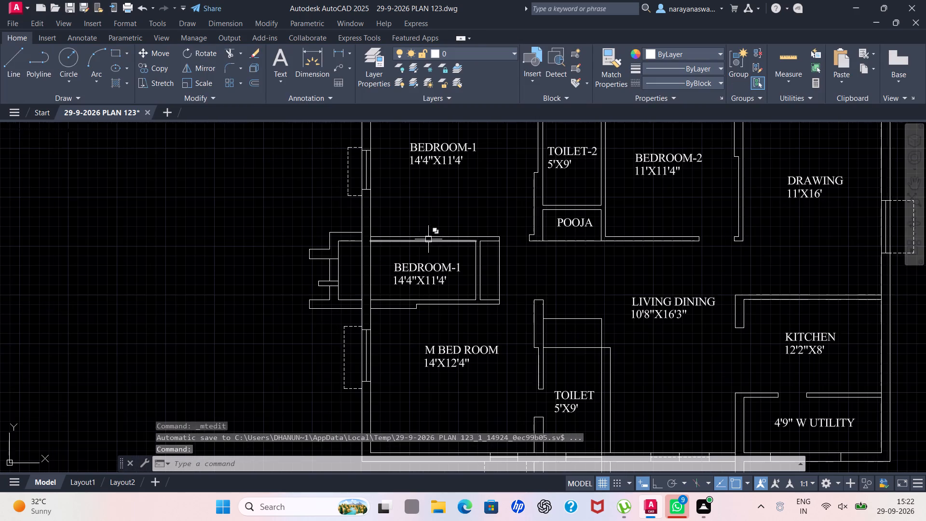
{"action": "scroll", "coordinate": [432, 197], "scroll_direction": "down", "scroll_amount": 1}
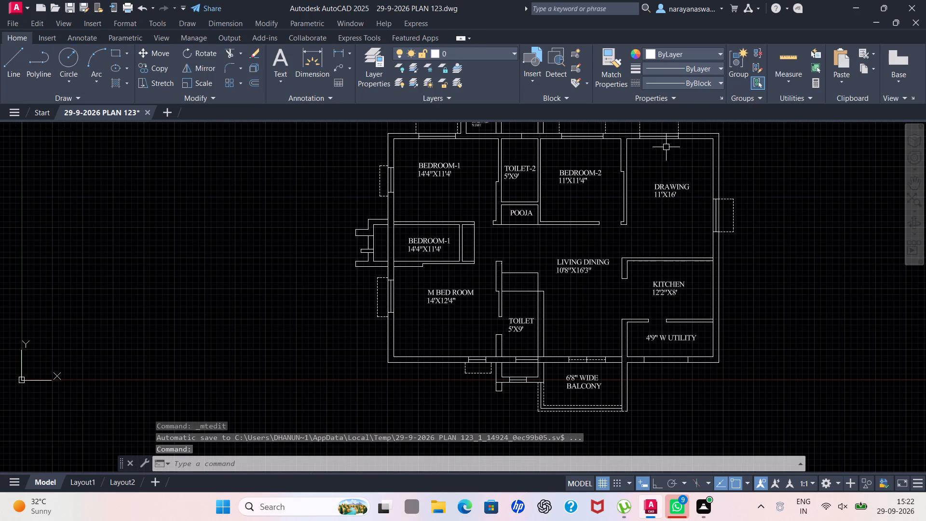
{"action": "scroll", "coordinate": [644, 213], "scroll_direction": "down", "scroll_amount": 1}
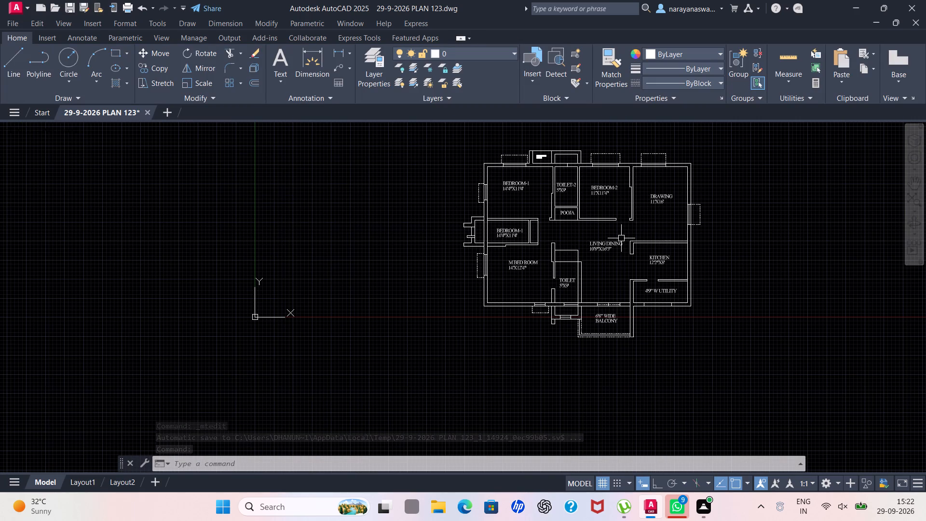
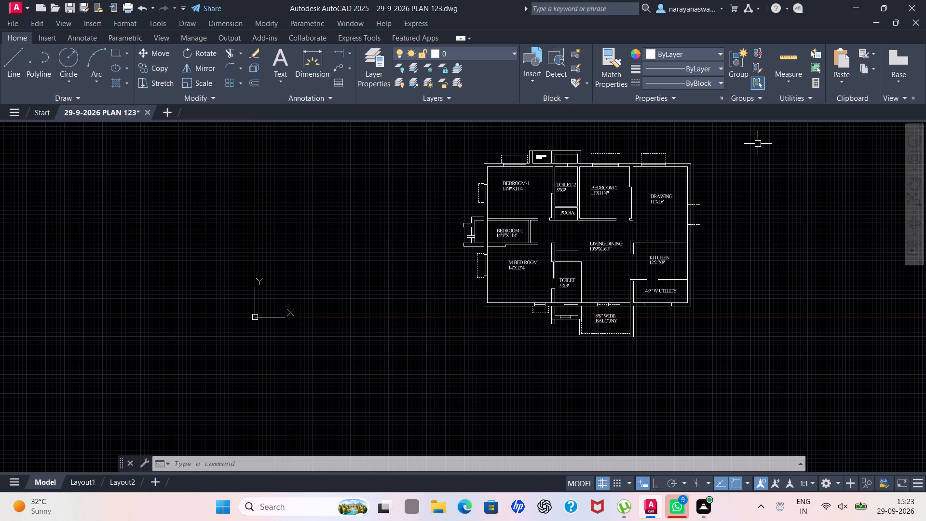
Examine the room names, sizes and label placement across the whole floor plan.
{"action": "scroll", "coordinate": [666, 133], "scroll_direction": "up", "scroll_amount": 1}
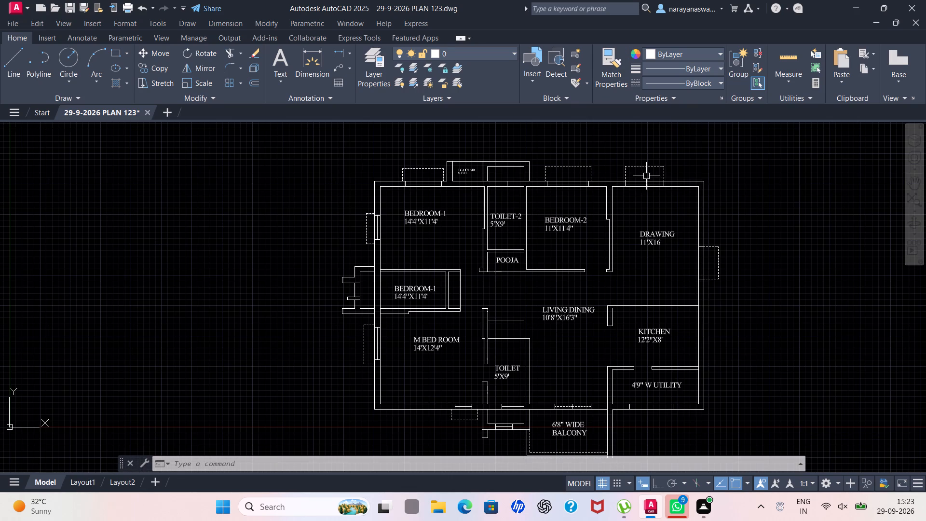
{"action": "scroll", "coordinate": [633, 192], "scroll_direction": "up", "scroll_amount": 2}
{"action": "scroll", "coordinate": [633, 193], "scroll_direction": "down", "scroll_amount": 3}
{"action": "scroll", "coordinate": [695, 215], "scroll_direction": "up", "scroll_amount": 2}
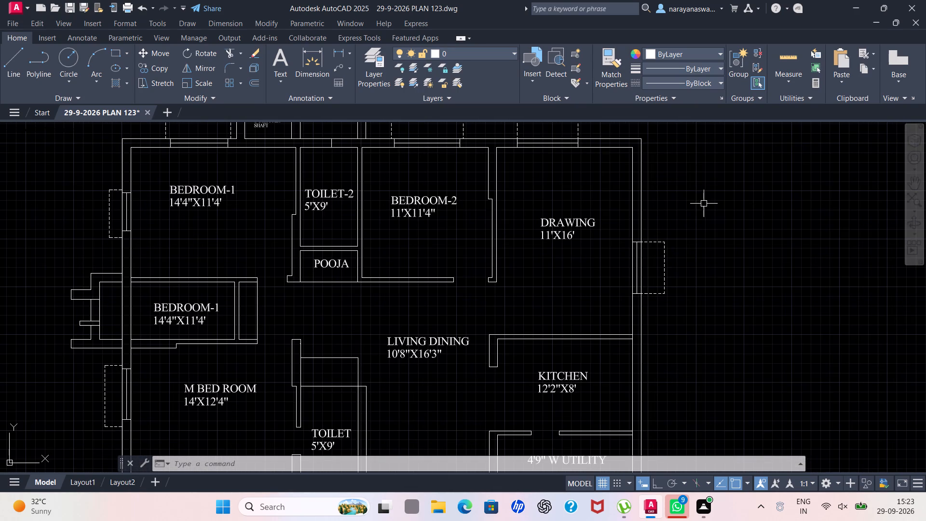
{"action": "scroll", "coordinate": [664, 251], "scroll_direction": "down", "scroll_amount": 1}
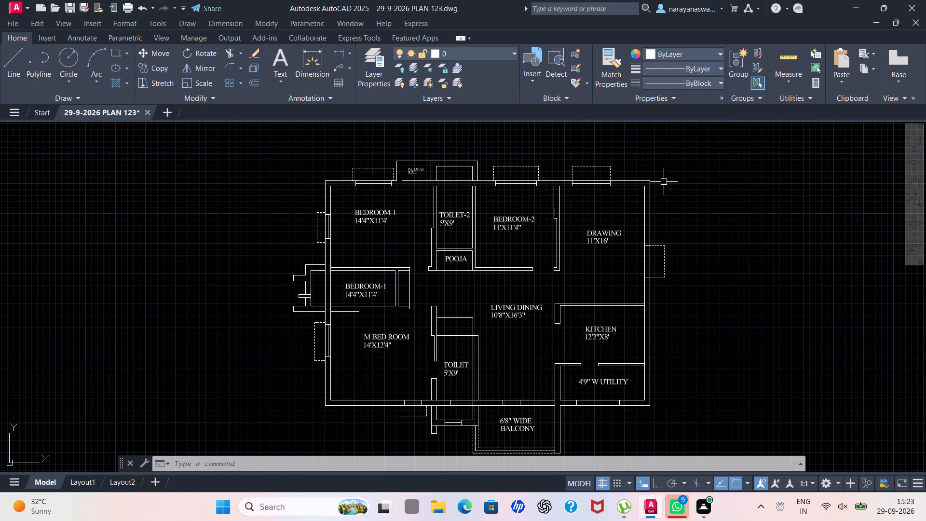
{"action": "scroll", "coordinate": [590, 205], "scroll_direction": "up", "scroll_amount": 1}
{"action": "scroll", "coordinate": [590, 205], "scroll_direction": "down", "scroll_amount": 2}
{"action": "scroll", "coordinate": [469, 196], "scroll_direction": "up", "scroll_amount": 2}
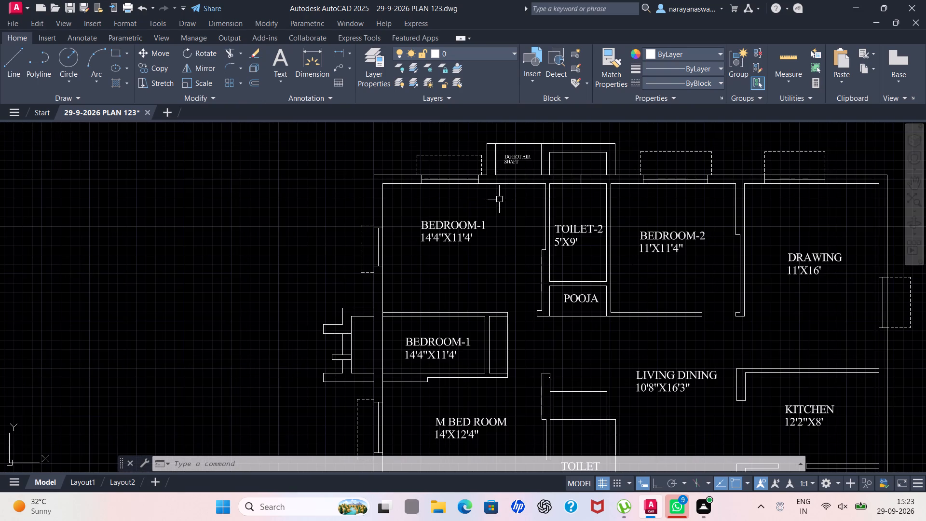
{"action": "scroll", "coordinate": [635, 177], "scroll_direction": "down", "scroll_amount": 2}
{"action": "scroll", "coordinate": [606, 171], "scroll_direction": "up", "scroll_amount": 2}
{"action": "scroll", "coordinate": [739, 228], "scroll_direction": "down", "scroll_amount": 2}
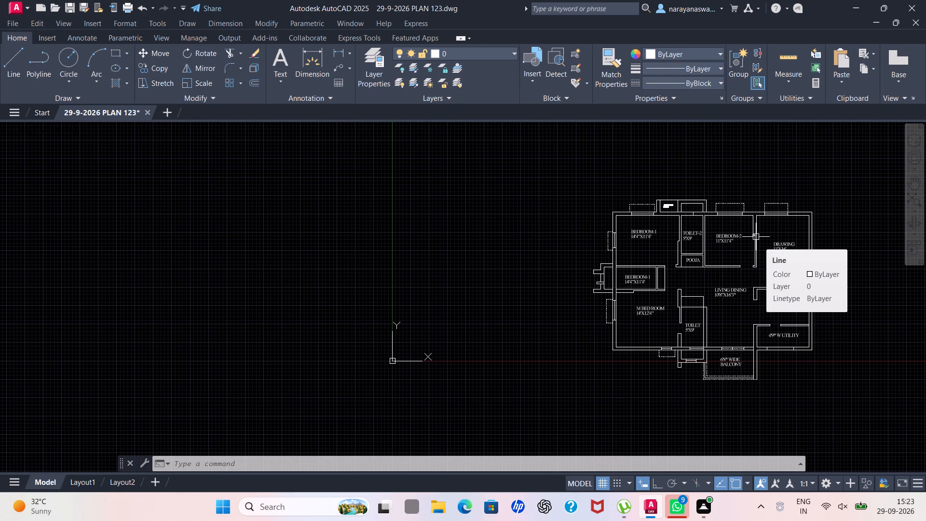
{"action": "scroll", "coordinate": [720, 258], "scroll_direction": "up", "scroll_amount": 1}
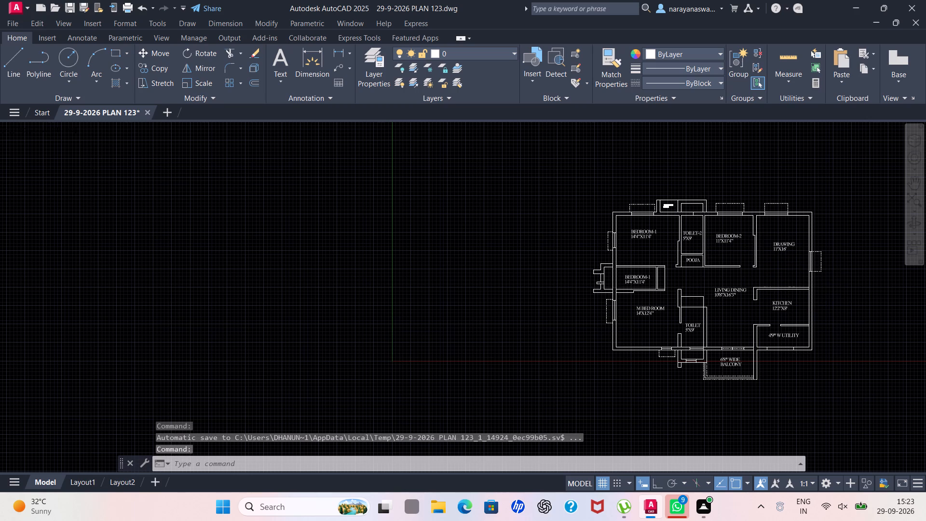
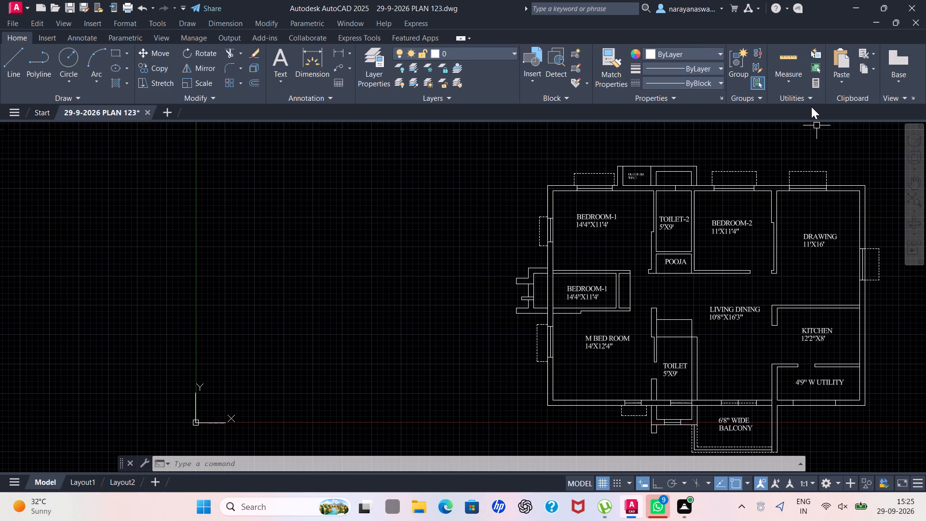
Review the room labels across the whole floor plan for names and sizes that still need correcting.
{"action": "scroll", "coordinate": [671, 252], "scroll_direction": "down", "scroll_amount": 2}
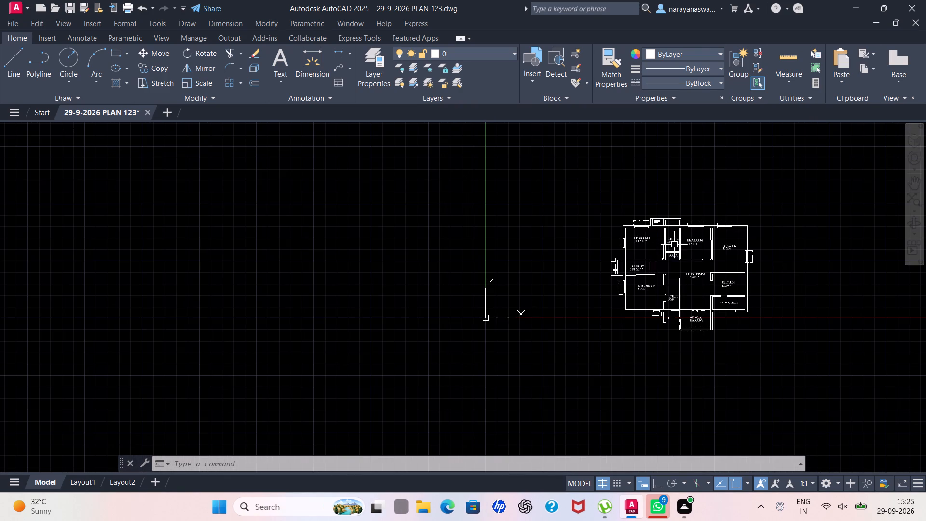
{"action": "scroll", "coordinate": [768, 265], "scroll_direction": "up", "scroll_amount": 1}
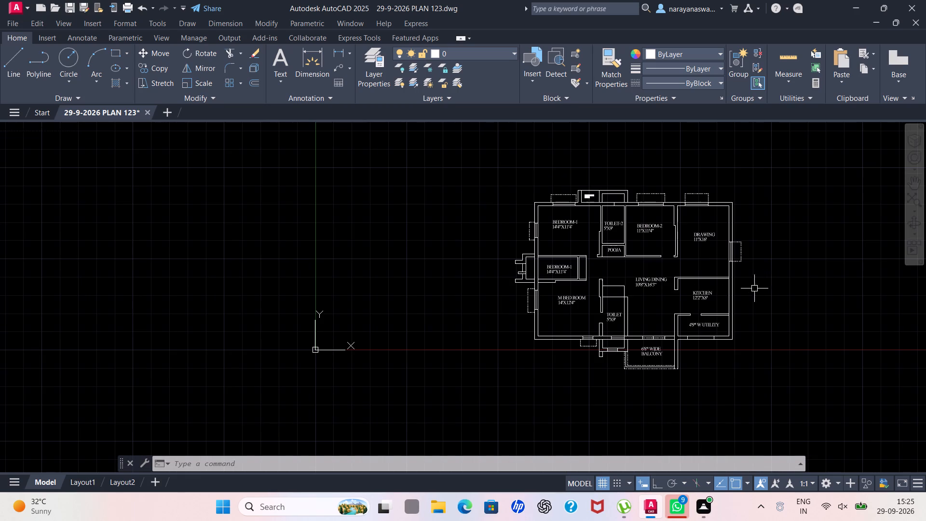
{"action": "scroll", "coordinate": [751, 297], "scroll_direction": "up", "scroll_amount": 2}
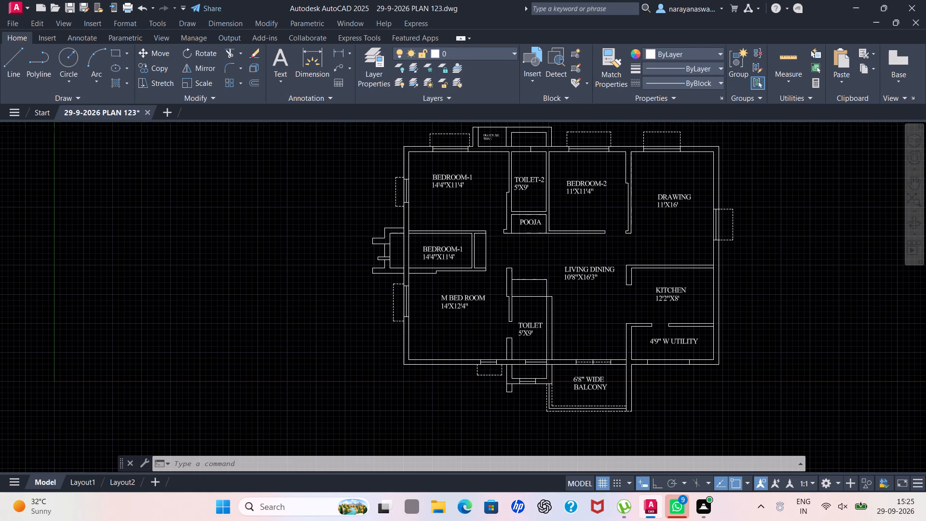
{"action": "scroll", "coordinate": [424, 386], "scroll_direction": "down", "scroll_amount": 1}
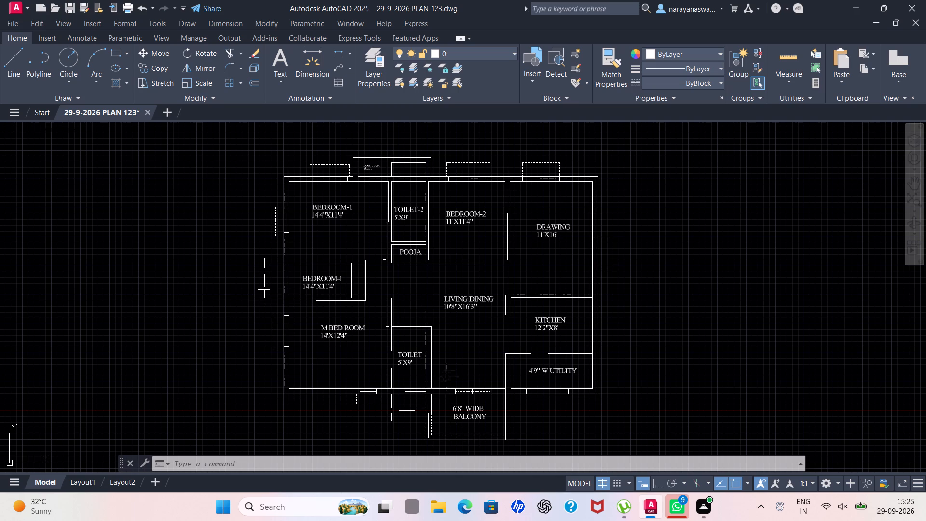
{"action": "scroll", "coordinate": [513, 329], "scroll_direction": "down", "scroll_amount": 2}
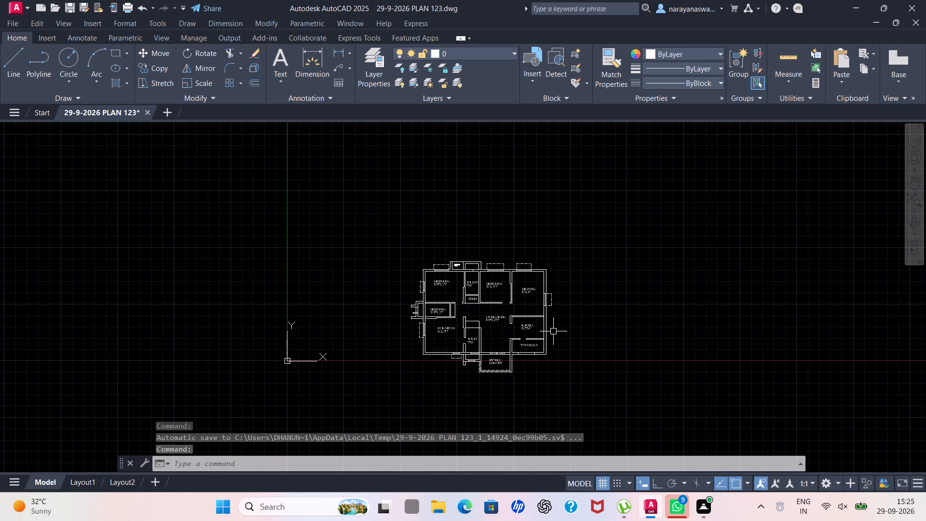
{"action": "scroll", "coordinate": [539, 331], "scroll_direction": "up", "scroll_amount": 1}
{"action": "scroll", "coordinate": [473, 360], "scroll_direction": "up", "scroll_amount": 3}
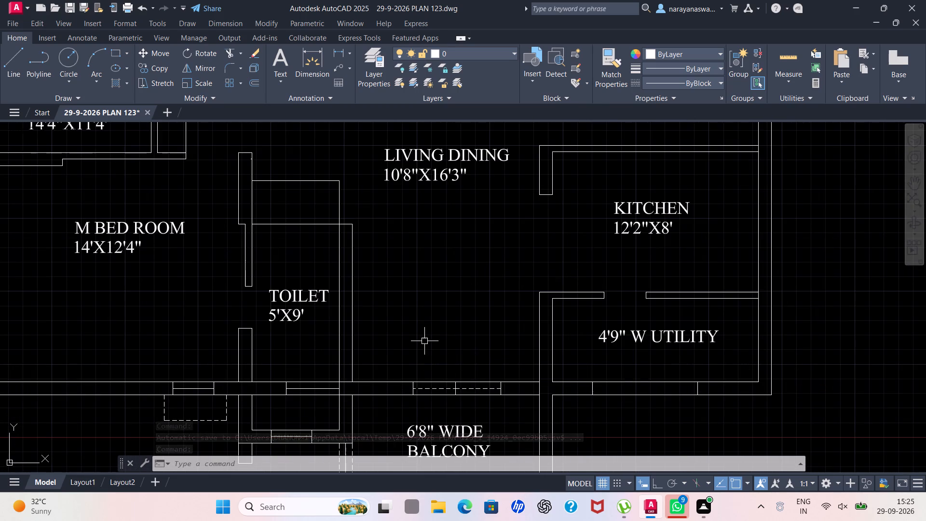
{"action": "scroll", "coordinate": [424, 340], "scroll_direction": "down", "scroll_amount": 2}
{"action": "scroll", "coordinate": [245, 299], "scroll_direction": "up", "scroll_amount": 2}
{"action": "scroll", "coordinate": [281, 297], "scroll_direction": "down", "scroll_amount": 2}
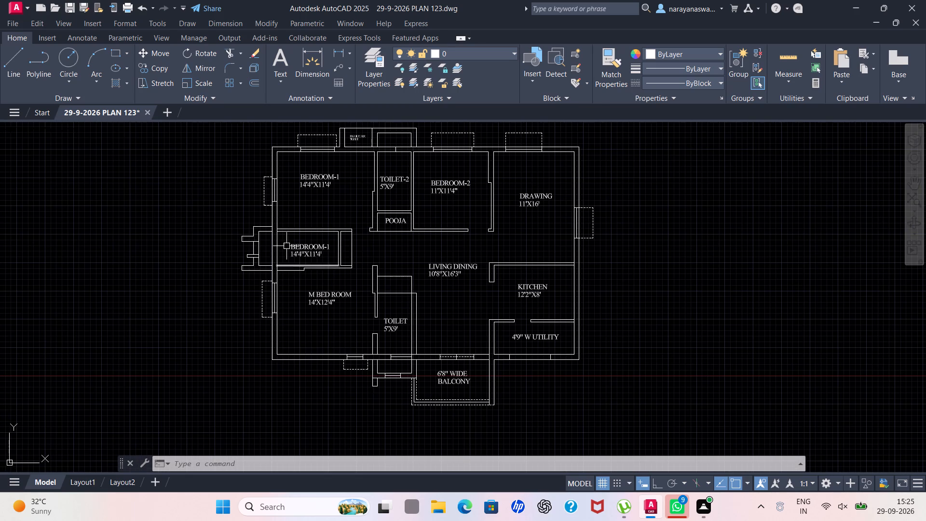
Replace the duplicate BEDROOM-1 label in the small room above M BED ROOM with TOILET-1 and 5'X9' on two lines.
{"action": "left_click", "coordinate": [292, 249]}
{"action": "right_click", "coordinate": [299, 250]}
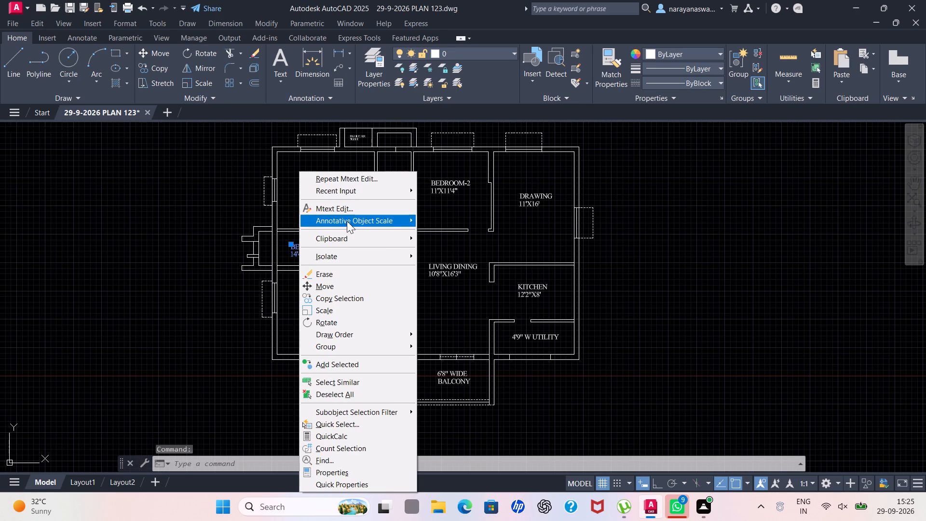
{"action": "left_click", "coordinate": [359, 208]}
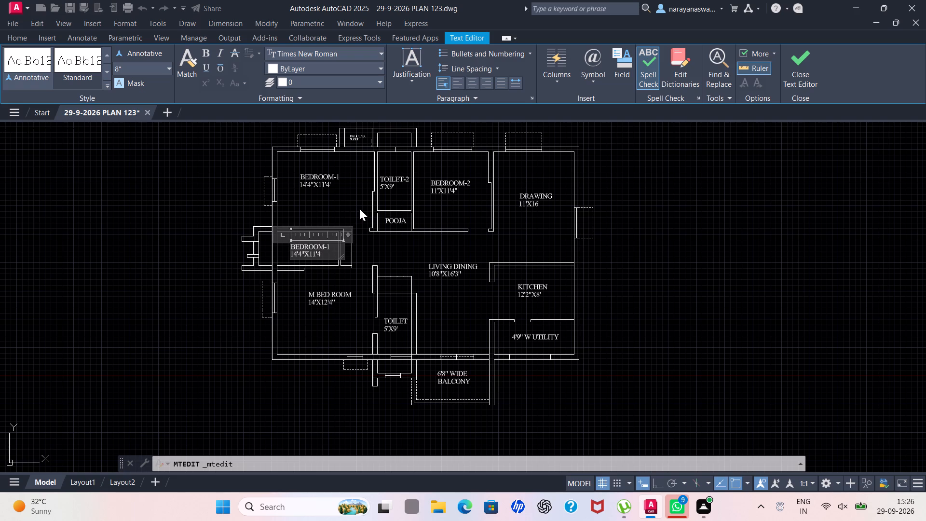
{"action": "left_click", "coordinate": [325, 257]}
{"action": "key", "text": "BackSpace"}
{"action": "key", "text": "BackSpace"}
{"action": "key", "text": "BackSpace"}
{"action": "key", "text": "BackSpace"}
{"action": "key", "text": "BackSpace"}
{"action": "key", "text": "BackSpace"}
{"action": "key", "text": "BackSpace"}
{"action": "key", "text": "BackSpace"}
{"action": "key", "text": "BackSpace"}
{"action": "key", "text": "BackSpace"}
{"action": "key", "text": "BackSpace"}
{"action": "key", "text": "BackSpace"}
{"action": "key", "text": "BackSpace"}
{"action": "key", "text": "BackSpace"}
{"action": "key", "text": "BackSpace"}
{"action": "key", "text": "BackSpace"}
{"action": "key", "text": "BackSpace"}
{"action": "key", "text": "BackSpace"}
{"action": "key", "text": "BackSpace"}
{"action": "key", "text": "BackSpace"}
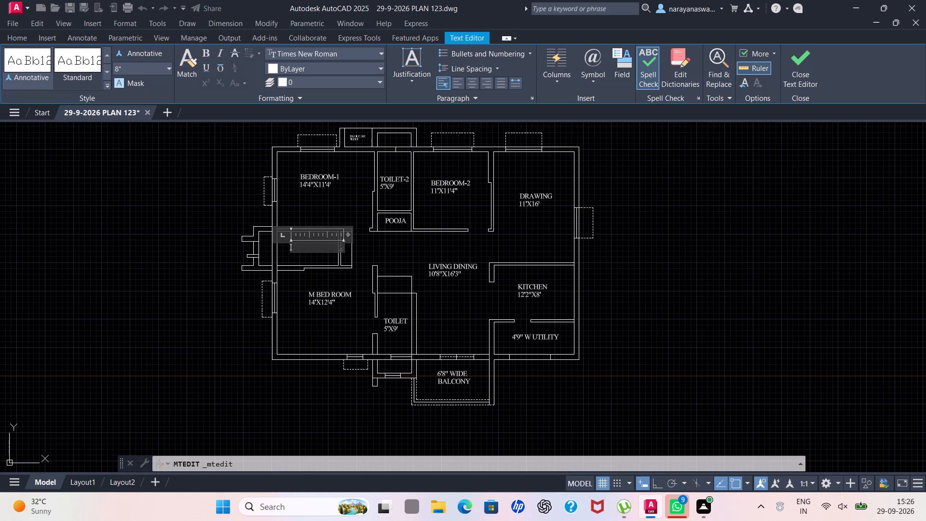
{"action": "type", "text": "TO"}
{"action": "type", "text": "ILET"}
{"action": "key", "text": "minus"}
{"action": "key", "text": "1"}
{"action": "key", "text": "Return"}
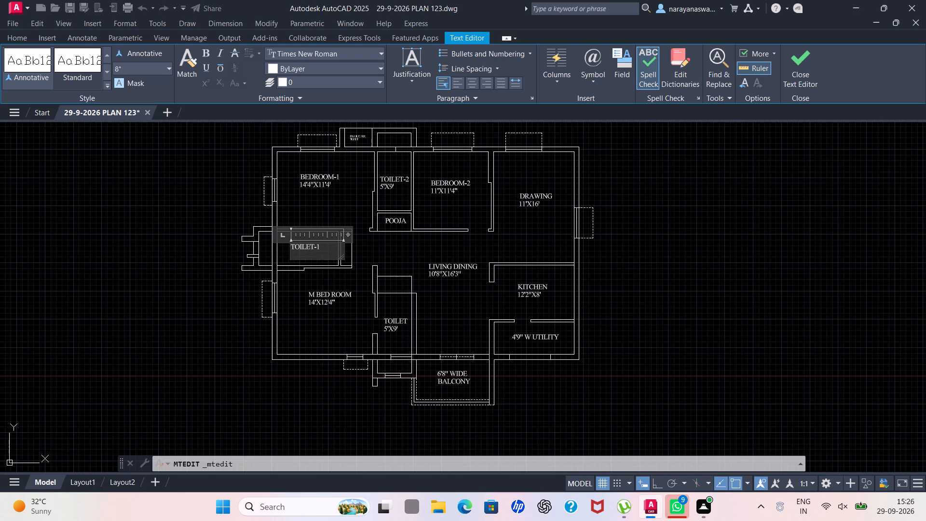
{"action": "type", "text": "5'X"}
{"action": "key", "text": "9"}
{"action": "key", "text": "apostrophe"}
{"action": "left_click", "coordinate": [345, 197]}
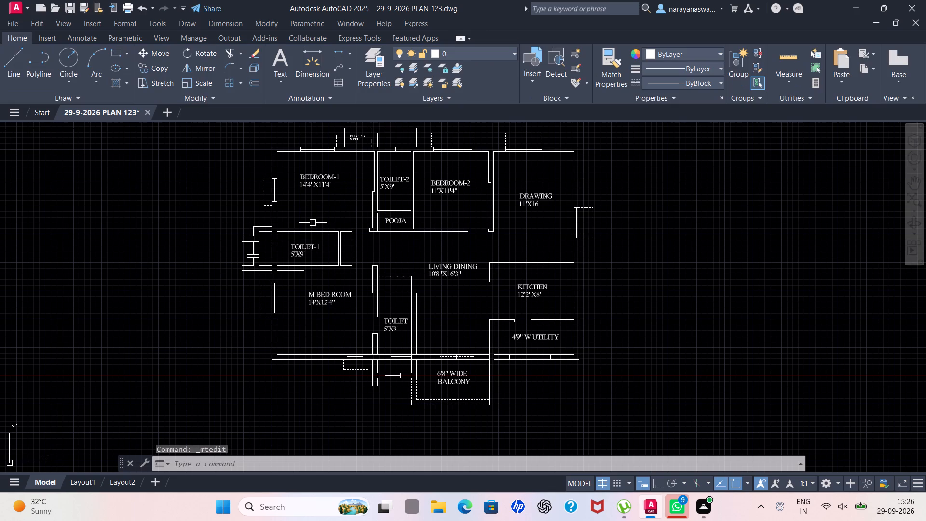
Trim away the vertical line joining the open wall ends on the living-dining side of TOILET-1.
{"action": "scroll", "coordinate": [315, 223], "scroll_direction": "down", "scroll_amount": 1}
{"action": "scroll", "coordinate": [326, 261], "scroll_direction": "up", "scroll_amount": 2}
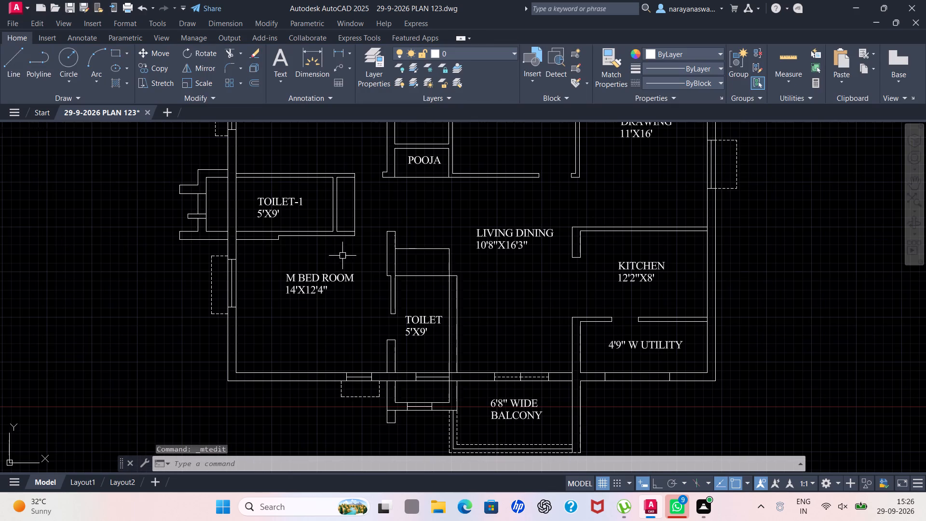
{"action": "key", "text": "t"}
{"action": "key", "text": "r"}
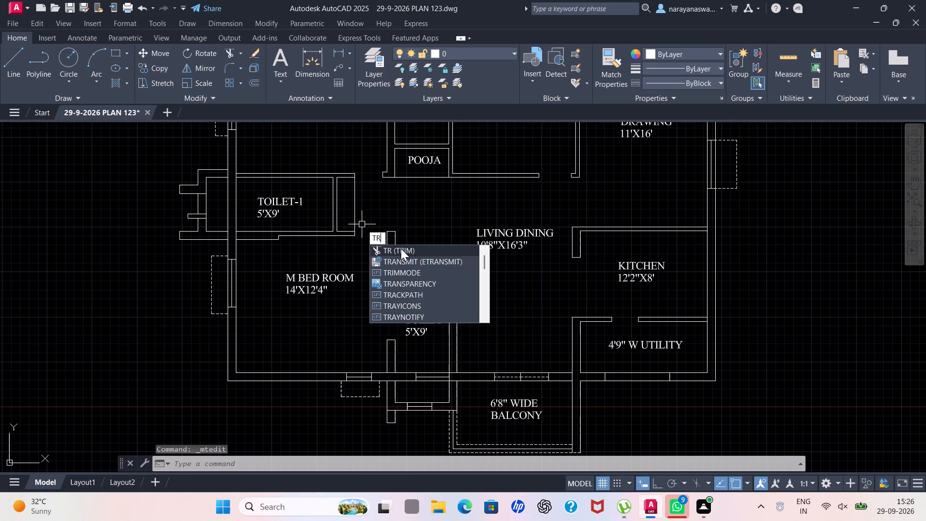
{"action": "left_click", "coordinate": [403, 248]}
{"action": "left_click", "coordinate": [353, 203]}
{"action": "scroll", "coordinate": [359, 204], "scroll_direction": "down", "scroll_amount": 2}
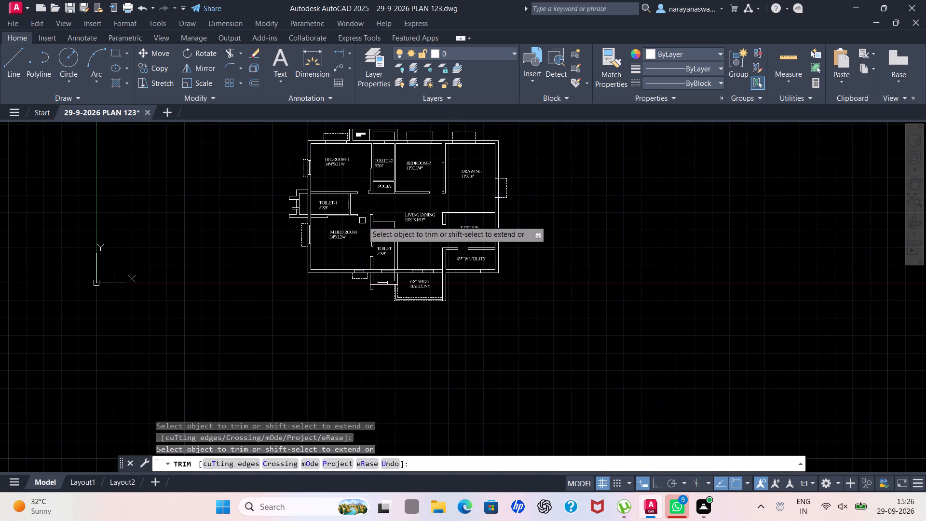
{"action": "key", "text": "Escape"}
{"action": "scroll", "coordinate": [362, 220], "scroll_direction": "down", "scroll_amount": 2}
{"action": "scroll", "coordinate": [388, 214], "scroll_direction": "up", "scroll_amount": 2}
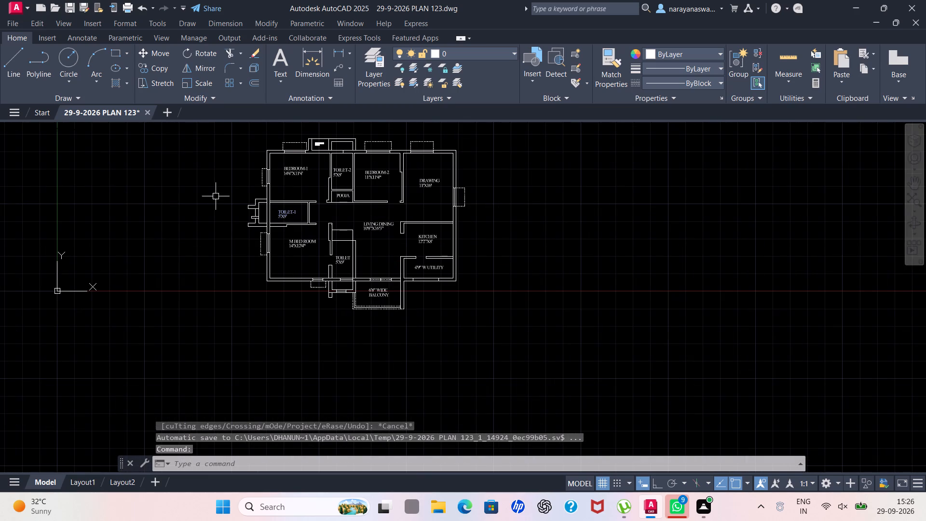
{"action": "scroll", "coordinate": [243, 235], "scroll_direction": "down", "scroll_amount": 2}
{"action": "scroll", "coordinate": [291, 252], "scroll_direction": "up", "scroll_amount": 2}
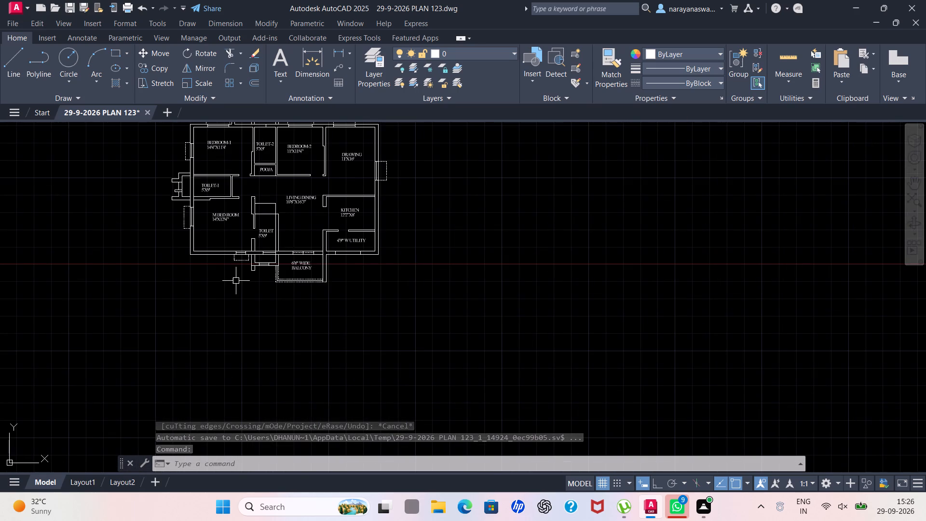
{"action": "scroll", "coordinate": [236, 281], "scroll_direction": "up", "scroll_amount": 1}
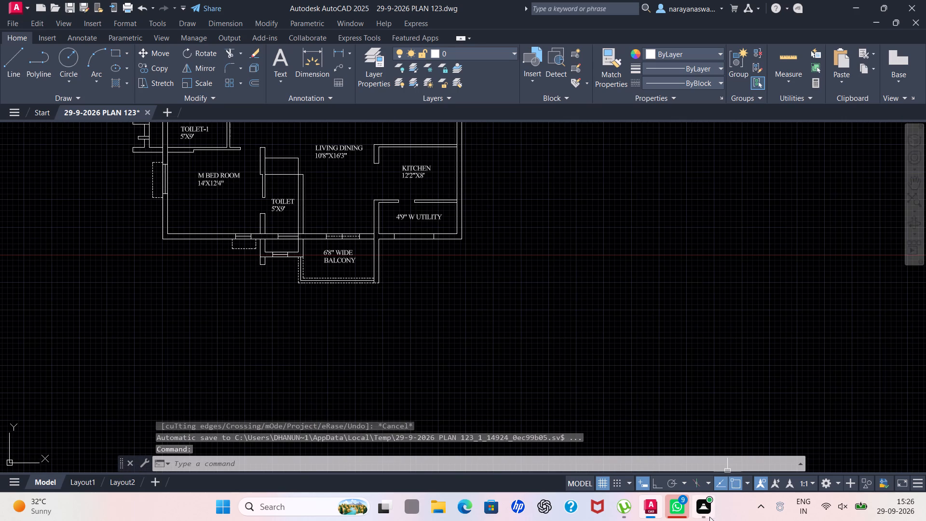
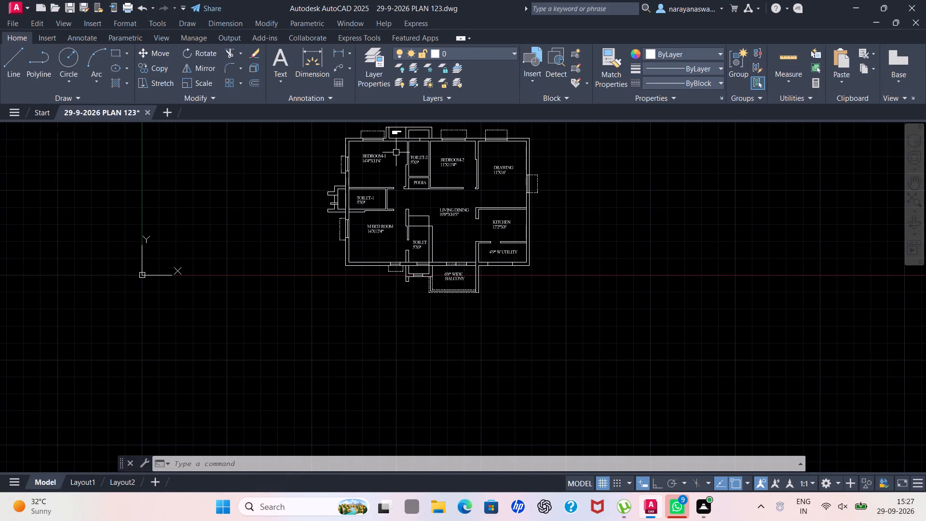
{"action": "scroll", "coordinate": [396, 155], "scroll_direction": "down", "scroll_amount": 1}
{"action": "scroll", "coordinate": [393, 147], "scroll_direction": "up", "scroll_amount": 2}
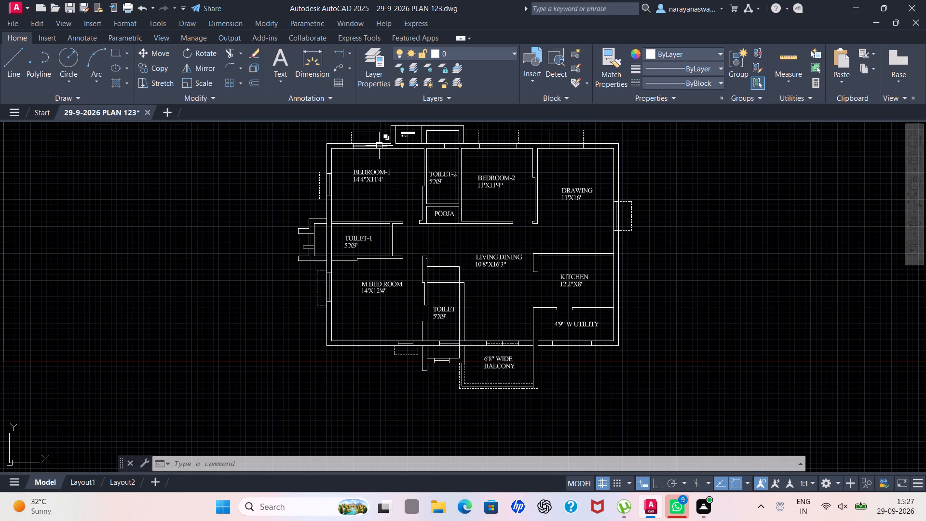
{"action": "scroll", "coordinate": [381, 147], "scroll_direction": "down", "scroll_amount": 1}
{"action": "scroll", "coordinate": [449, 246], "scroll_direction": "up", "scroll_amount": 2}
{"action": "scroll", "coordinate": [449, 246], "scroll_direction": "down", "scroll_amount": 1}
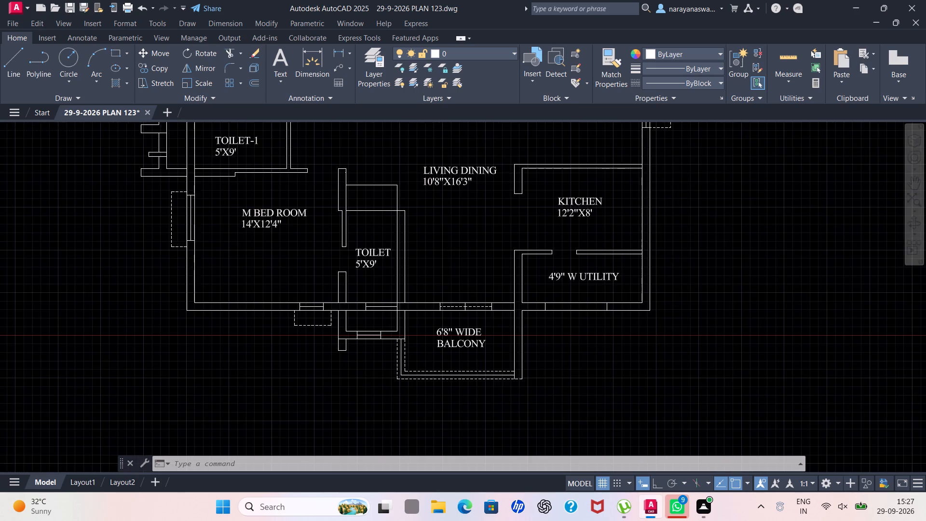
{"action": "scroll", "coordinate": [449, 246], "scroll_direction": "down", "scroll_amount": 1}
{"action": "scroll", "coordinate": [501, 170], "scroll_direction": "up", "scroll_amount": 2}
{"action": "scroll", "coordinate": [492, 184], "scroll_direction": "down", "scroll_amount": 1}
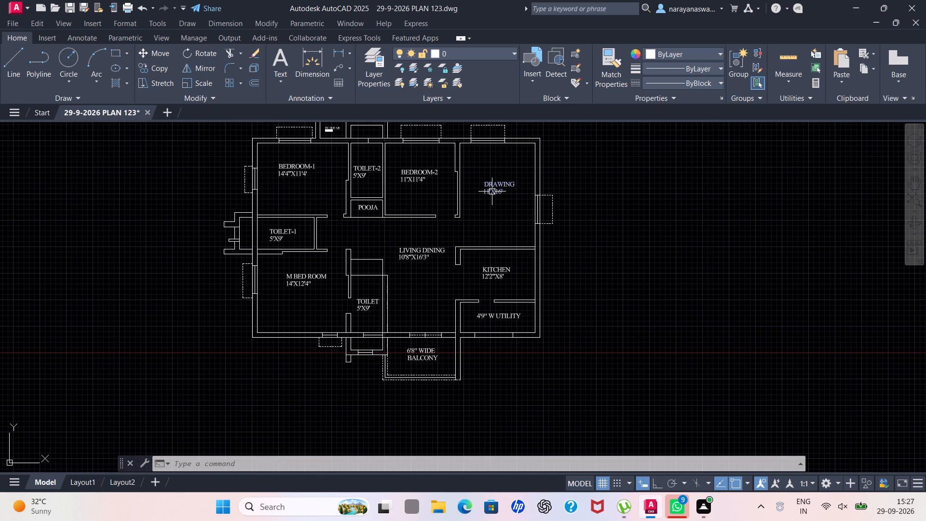
From DesignCenter, place blocks beside the plan: Bed - Queen, two Chair - Desk, Sofa - Roundback 7 ft., Chair - Rocking and Dining Set - 36 x 72 in.
{"action": "key", "text": "ctrl+2"}
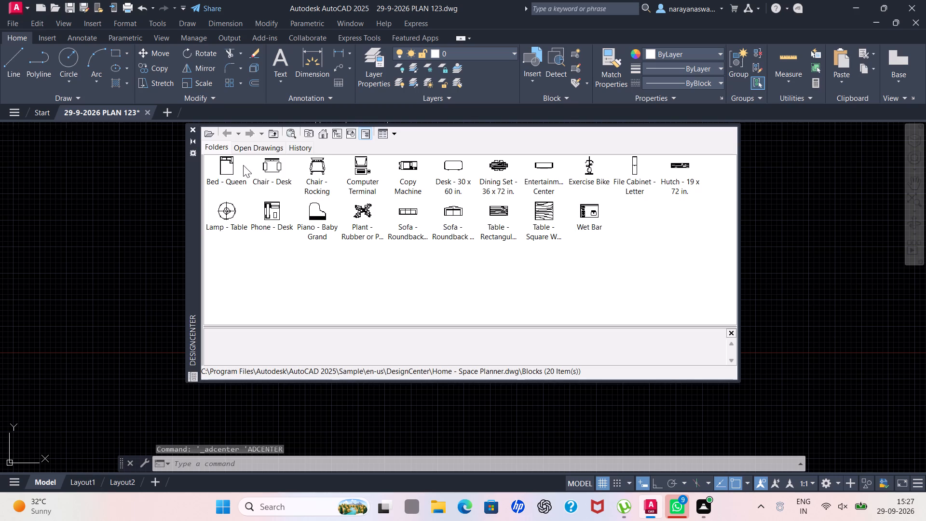
{"action": "left_click_drag", "start_coordinate": [230, 166], "coordinate": [77, 204]}
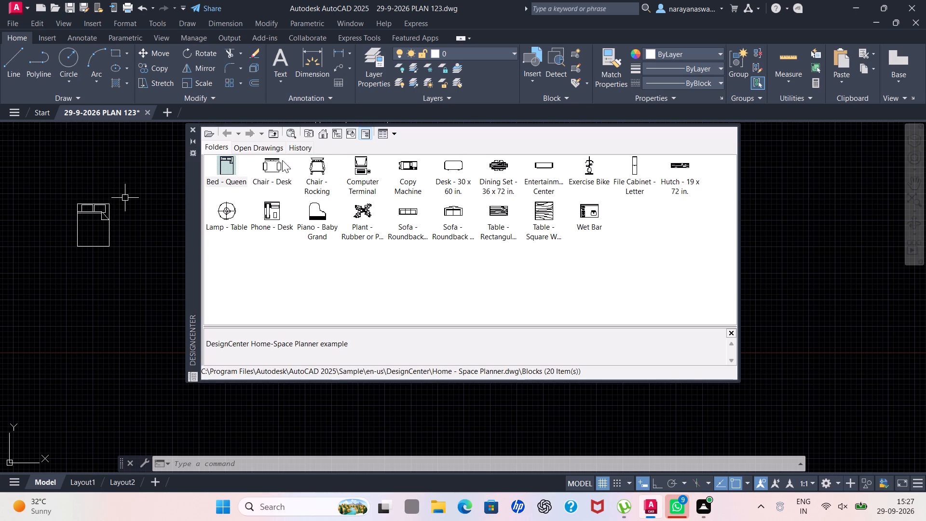
{"action": "left_click_drag", "start_coordinate": [273, 162], "coordinate": [108, 284]}
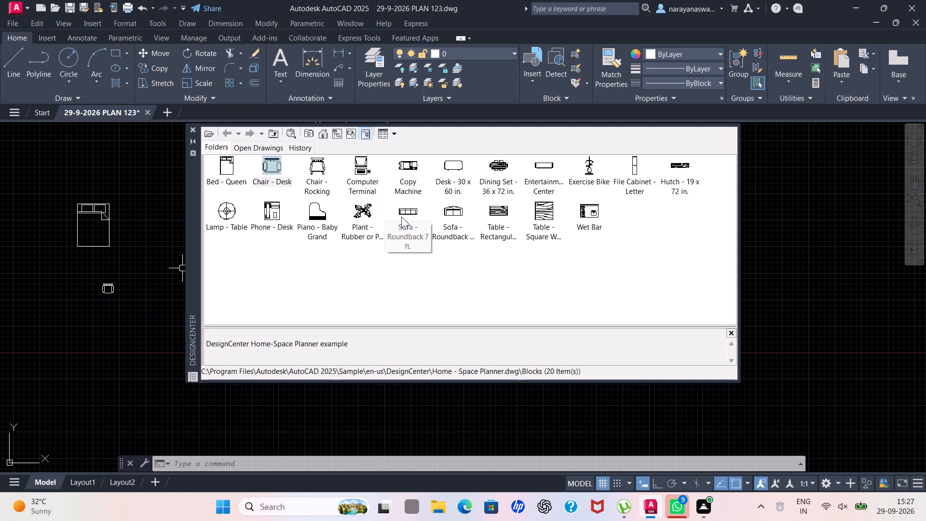
{"action": "left_click_drag", "start_coordinate": [418, 209], "coordinate": [44, 306]}
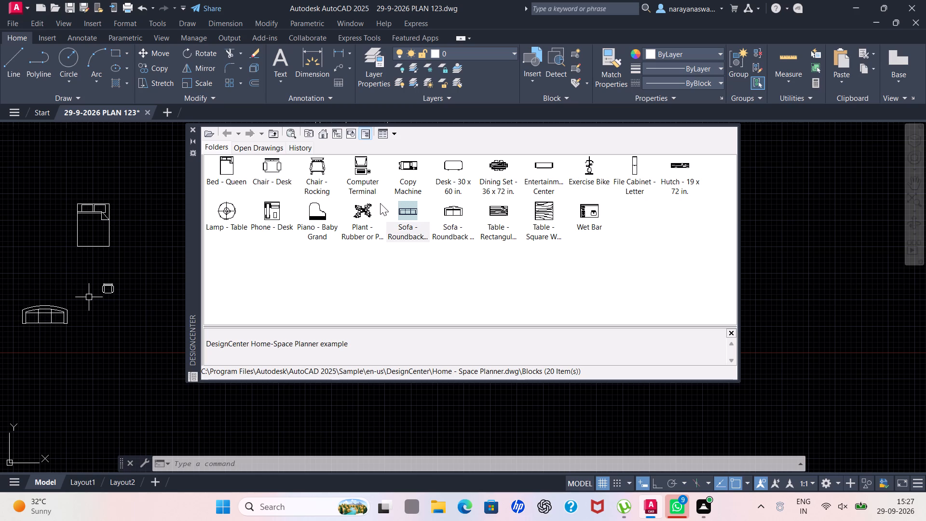
{"action": "left_click_drag", "start_coordinate": [317, 176], "coordinate": [117, 331]}
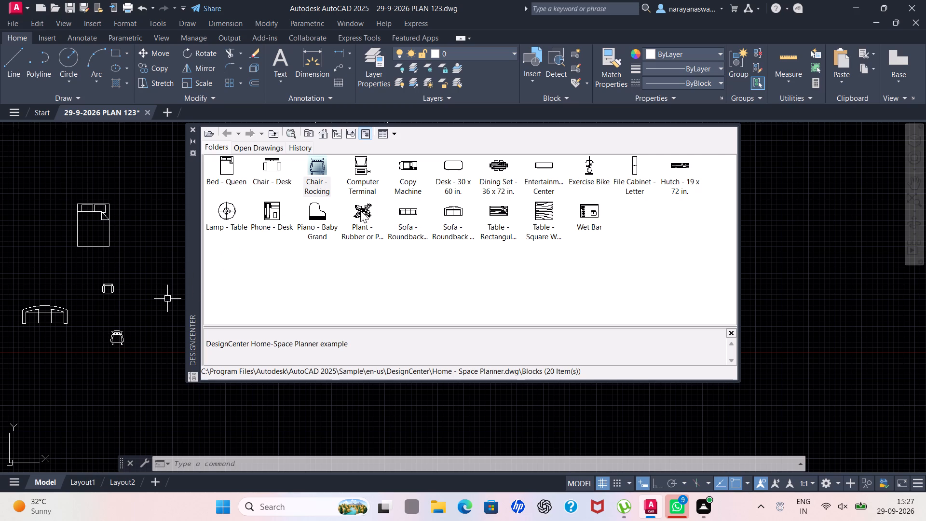
{"action": "left_click_drag", "start_coordinate": [272, 169], "coordinate": [108, 295]}
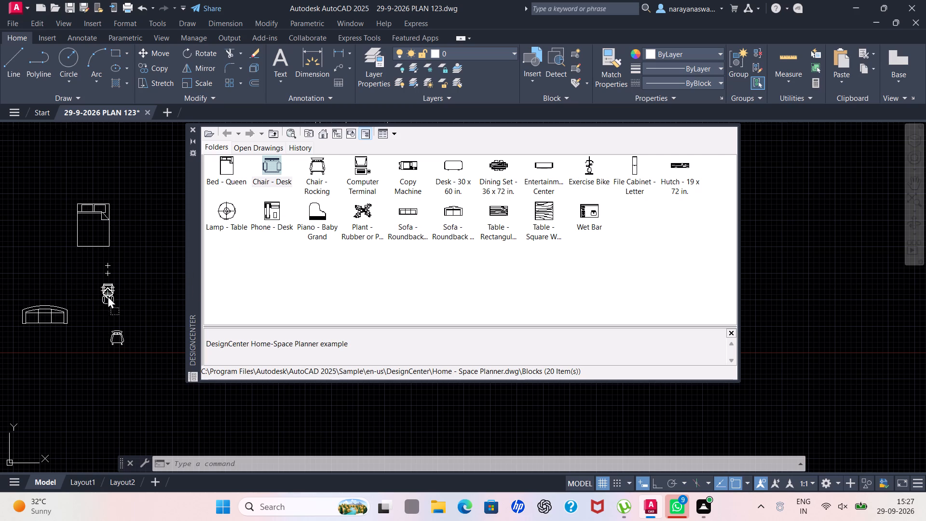
{"action": "left_click_drag", "start_coordinate": [108, 295], "coordinate": [93, 323]}
{"action": "left_click_drag", "start_coordinate": [502, 166], "coordinate": [254, 219]}
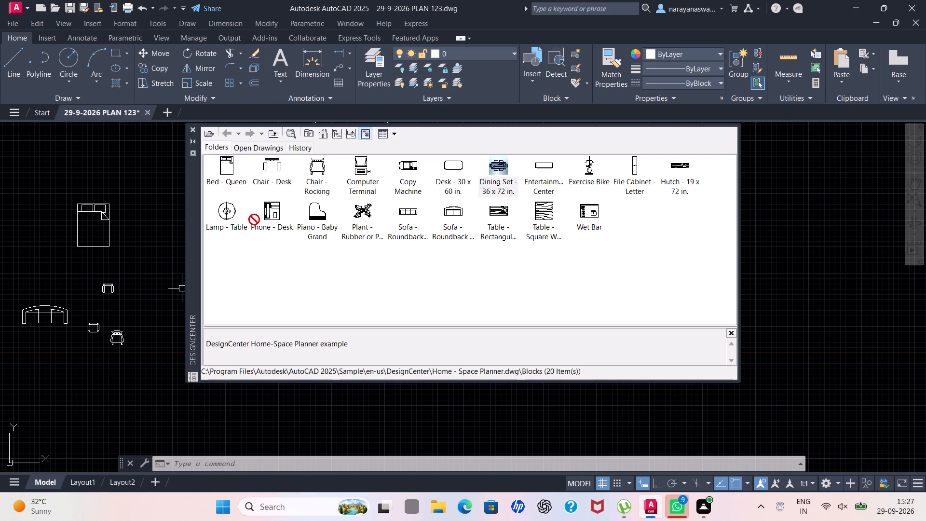
{"action": "left_click_drag", "start_coordinate": [254, 219], "coordinate": [149, 175]}
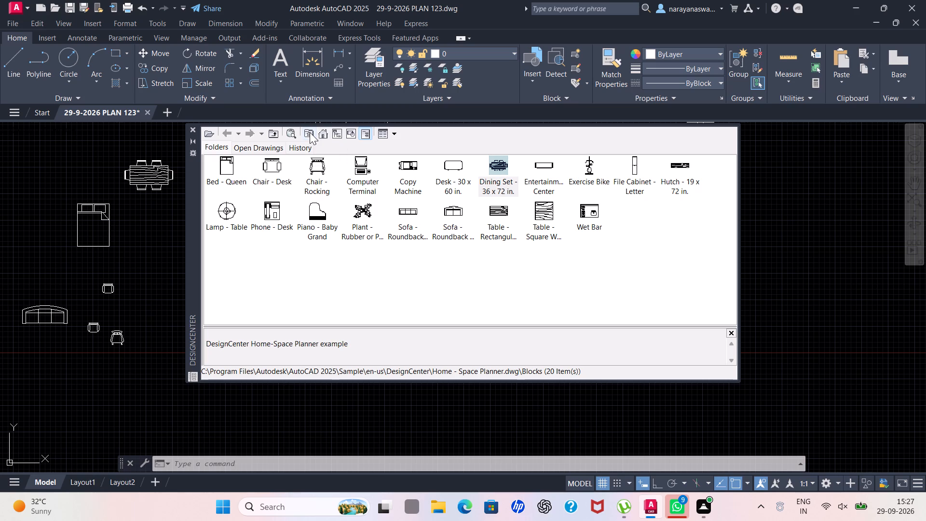
Place the Range-Oven - 30 in top block from the Kitchens.dwg sample below the furniture beside the plan, and close DesignCenter.
{"action": "scroll", "coordinate": [301, 141], "scroll_direction": "up", "scroll_amount": 1}
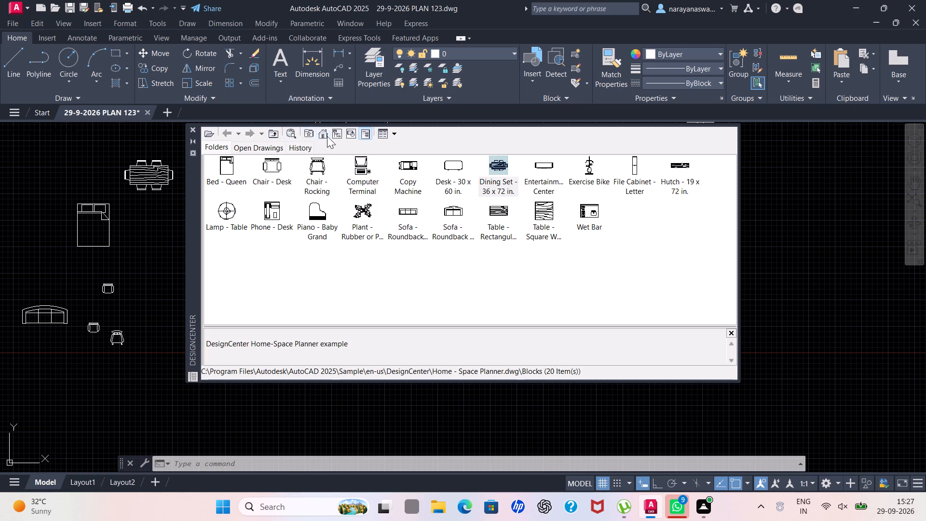
{"action": "double_click", "coordinate": [320, 131]}
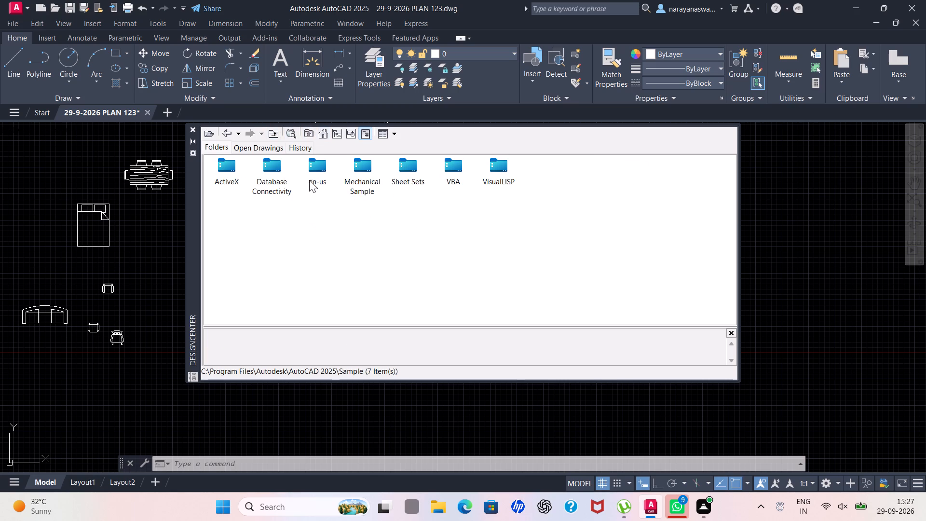
{"action": "double_click", "coordinate": [318, 166]}
{"action": "double_click", "coordinate": [227, 177]}
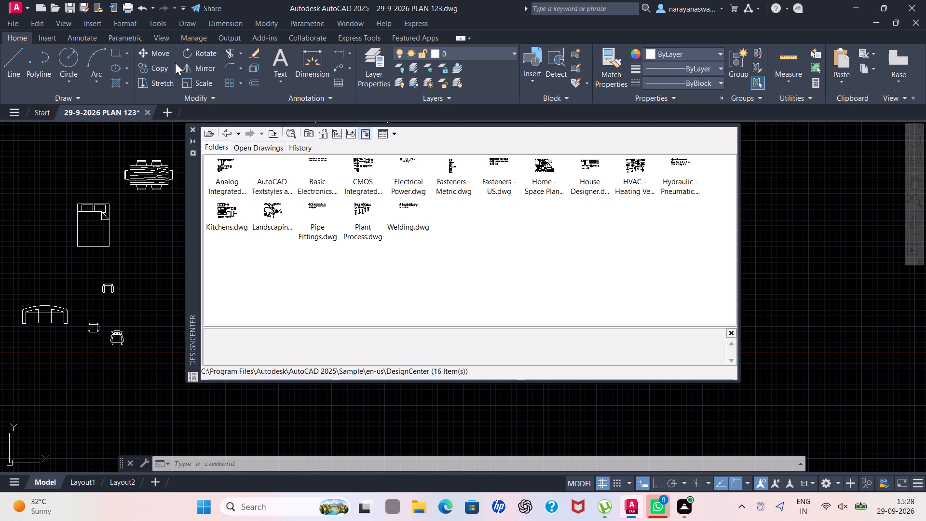
{"action": "double_click", "coordinate": [227, 222]}
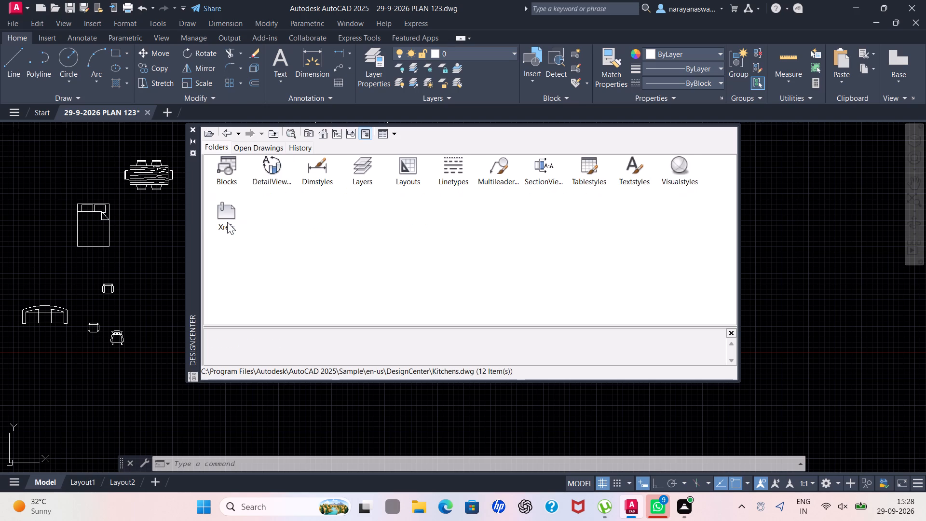
{"action": "double_click", "coordinate": [224, 162]}
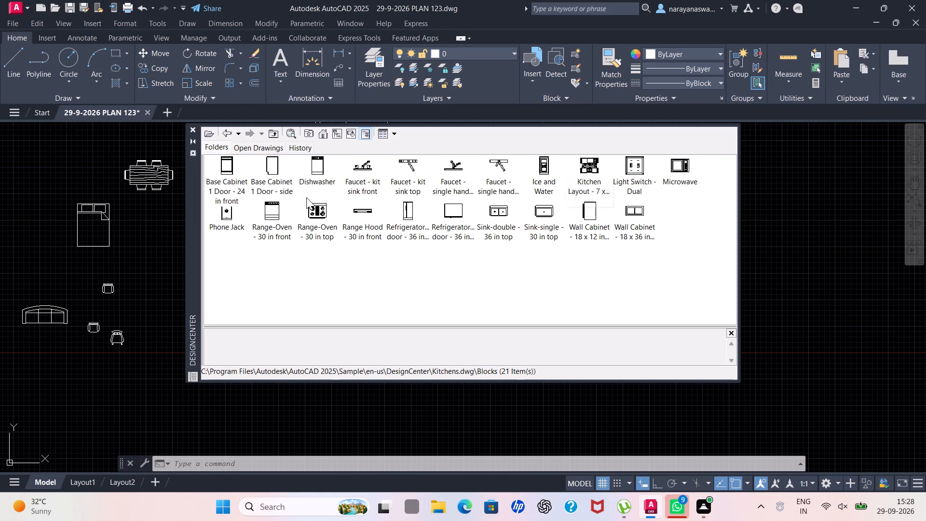
{"action": "left_click_drag", "start_coordinate": [309, 216], "coordinate": [62, 381]}
{"action": "scroll", "coordinate": [532, 215], "scroll_direction": "up", "scroll_amount": 1}
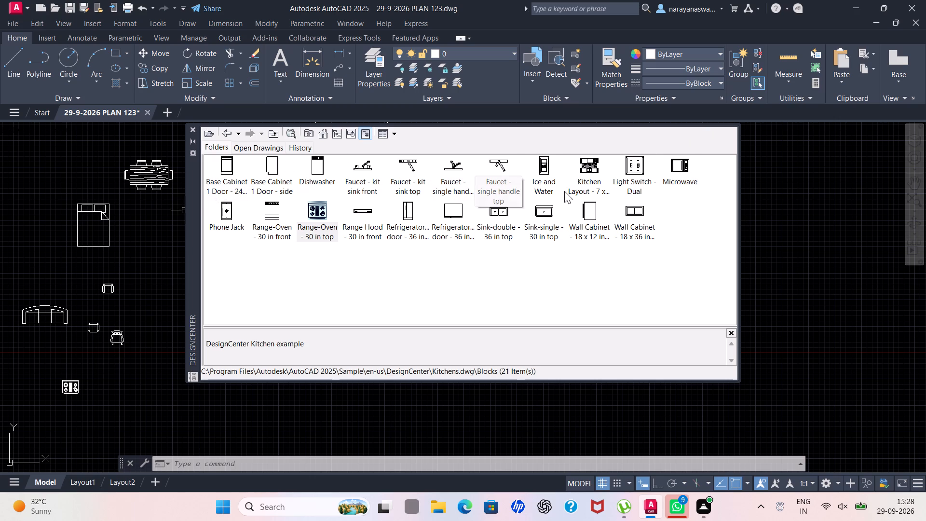
{"action": "scroll", "coordinate": [572, 188], "scroll_direction": "up", "scroll_amount": 1}
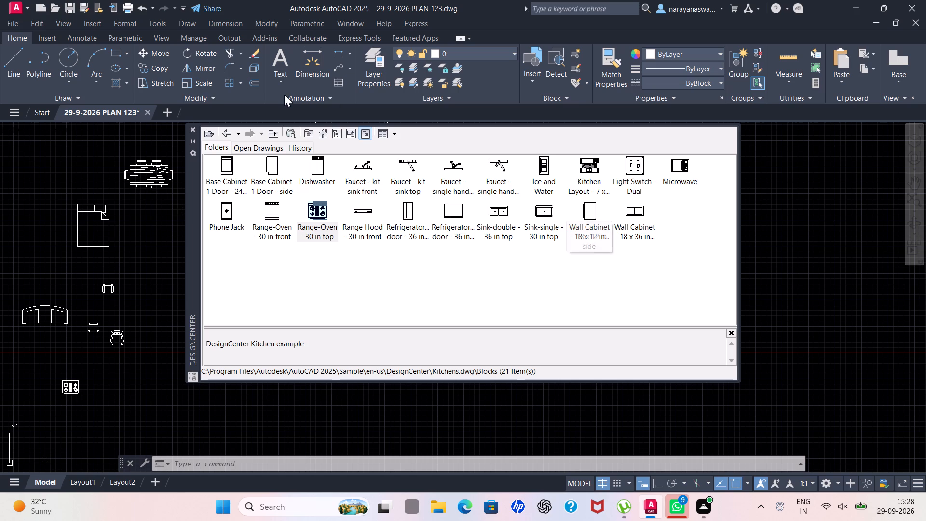
{"action": "left_click", "coordinate": [193, 131]}
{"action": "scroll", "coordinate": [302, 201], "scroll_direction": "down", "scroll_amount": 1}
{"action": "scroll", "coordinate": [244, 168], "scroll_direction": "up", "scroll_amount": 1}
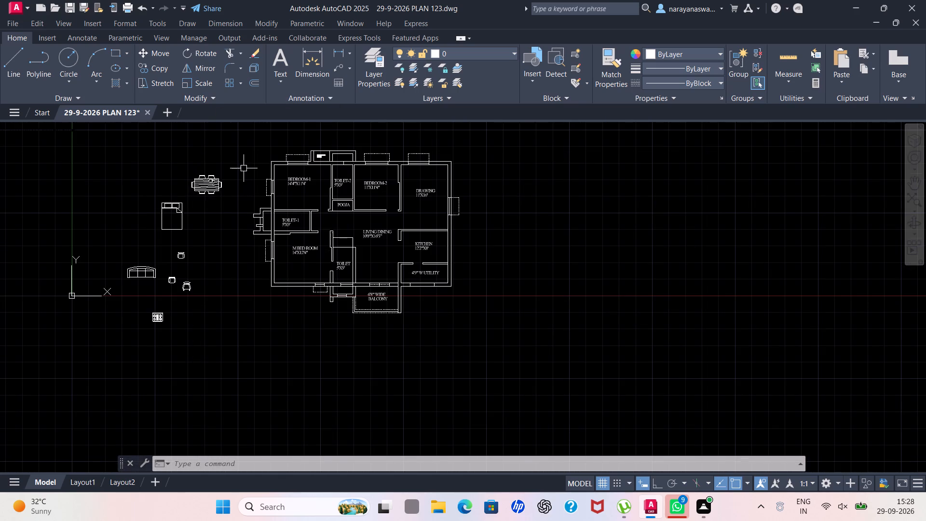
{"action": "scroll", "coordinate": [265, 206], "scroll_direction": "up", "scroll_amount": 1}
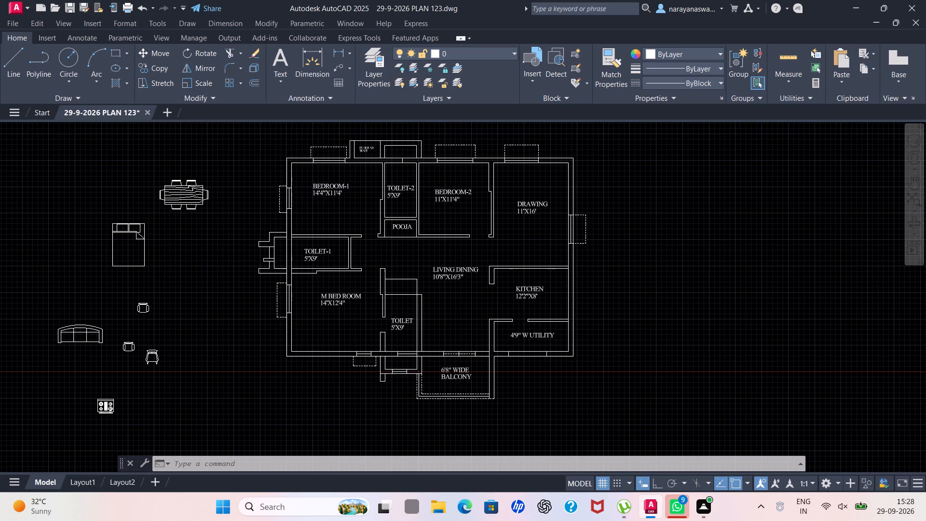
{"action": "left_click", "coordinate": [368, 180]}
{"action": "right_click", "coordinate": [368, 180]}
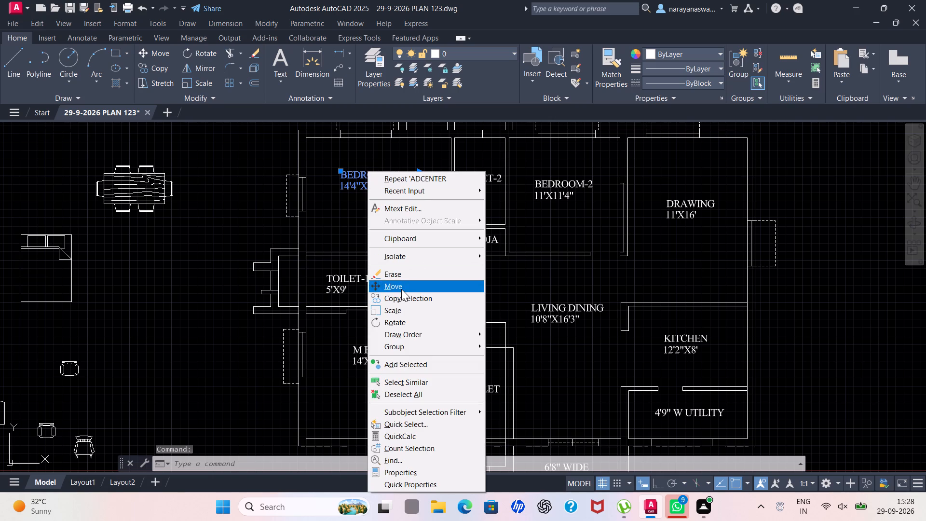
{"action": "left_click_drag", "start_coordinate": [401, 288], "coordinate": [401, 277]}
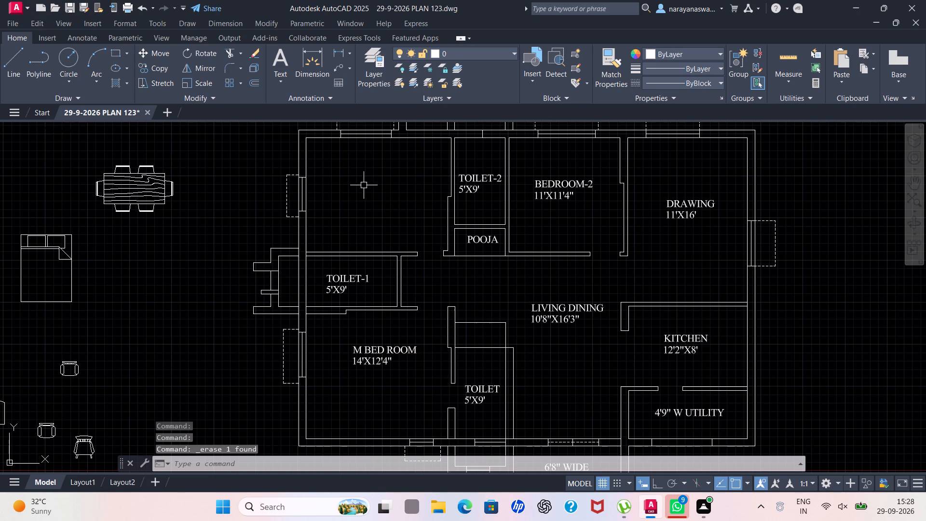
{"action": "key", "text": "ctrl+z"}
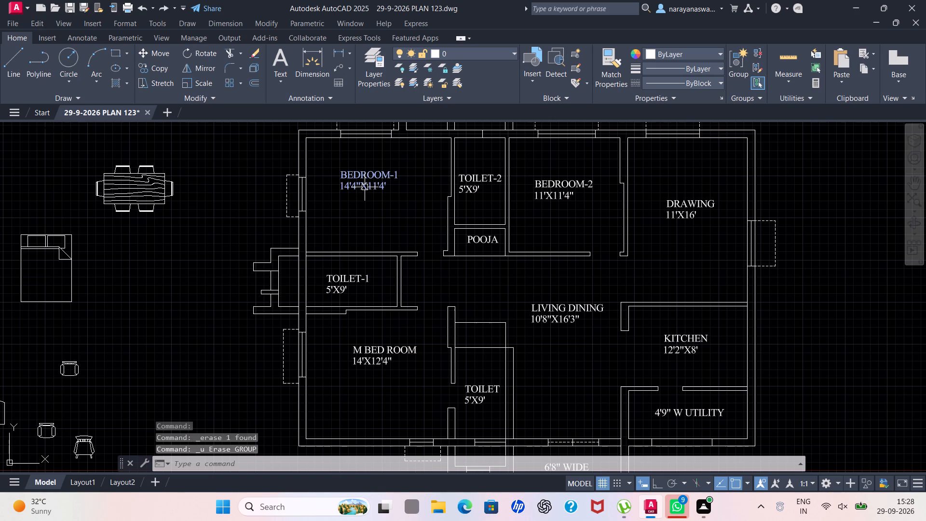
Move the BEDROOM-1 label closer to the room's upper wall and towards TOILET-2.
{"action": "left_click", "coordinate": [365, 187]}
{"action": "right_click", "coordinate": [365, 187]}
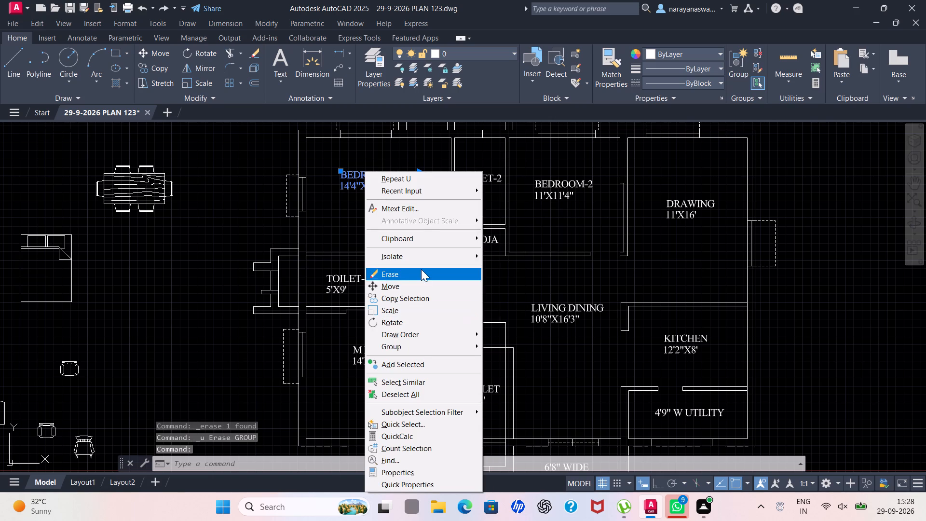
{"action": "left_click", "coordinate": [414, 284]}
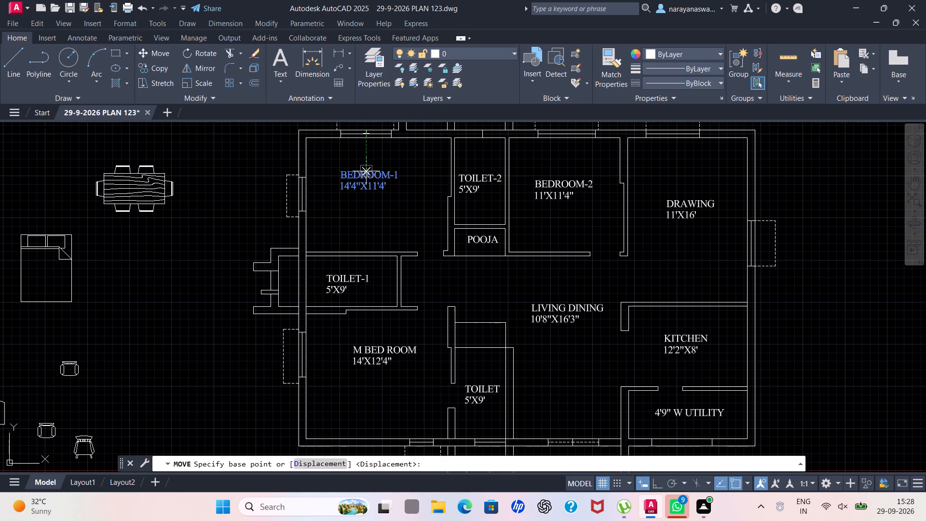
{"action": "left_click_drag", "start_coordinate": [365, 176], "coordinate": [370, 177]}
{"action": "left_click", "coordinate": [399, 157]}
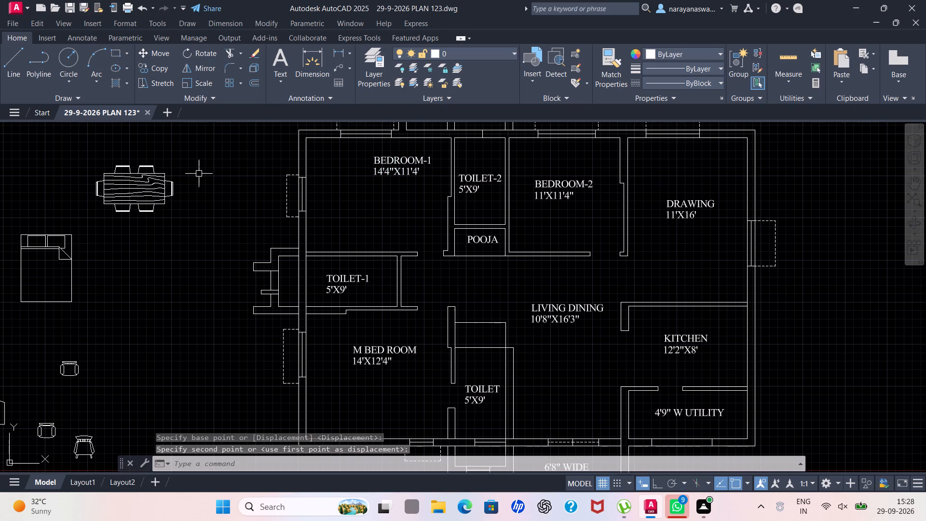
{"action": "key", "text": "Escape"}
{"action": "key", "text": "Escape"}
Rotate the queen bed block beside the plan by 90 degrees about its upper-left corner.
{"action": "left_click", "coordinate": [63, 239]}
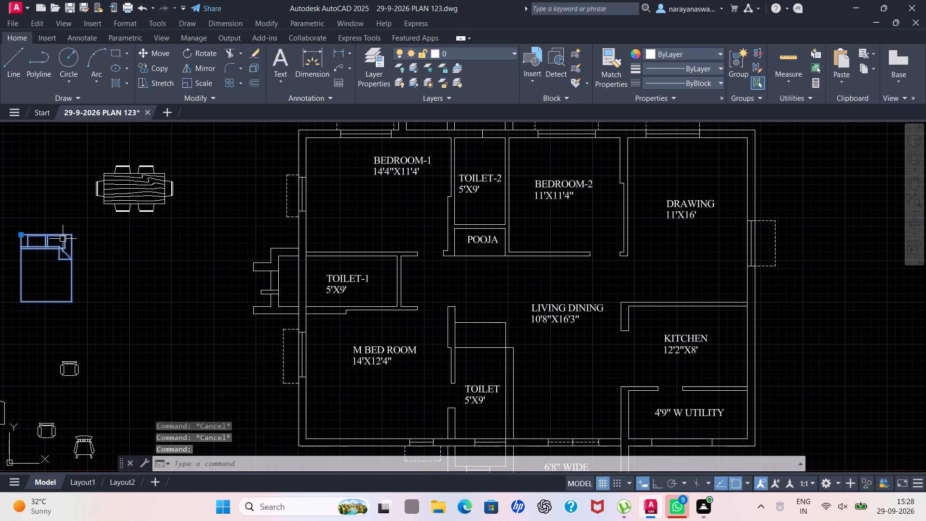
{"action": "right_click", "coordinate": [92, 225]}
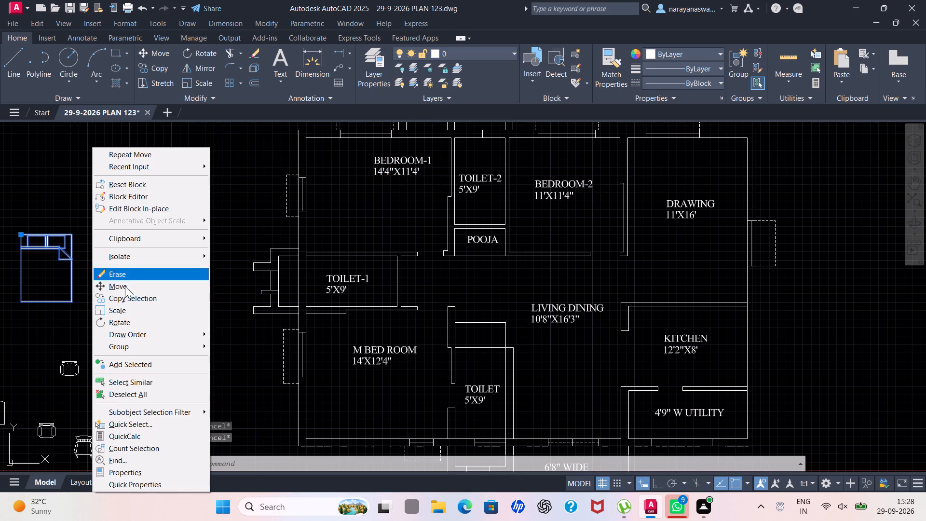
{"action": "left_click", "coordinate": [127, 322]}
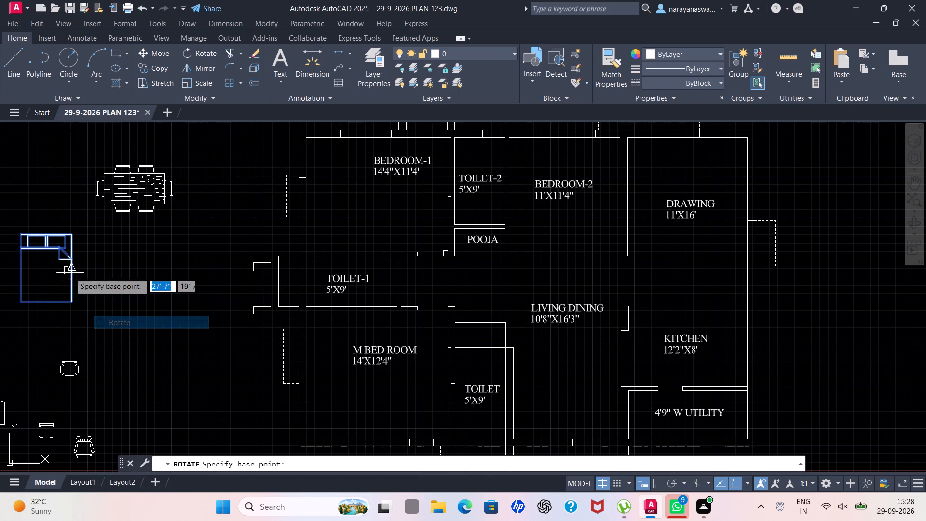
{"action": "left_click", "coordinate": [20, 235]}
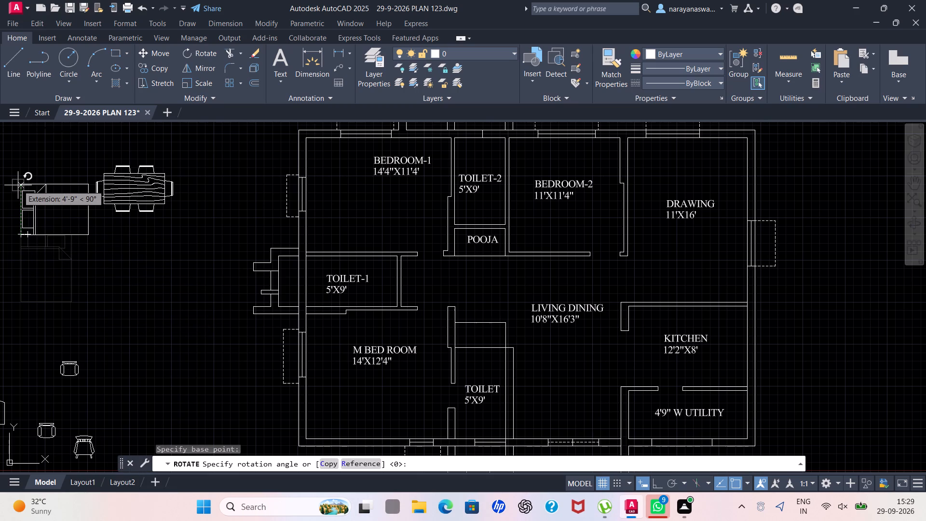
{"action": "type", "text": "90"}
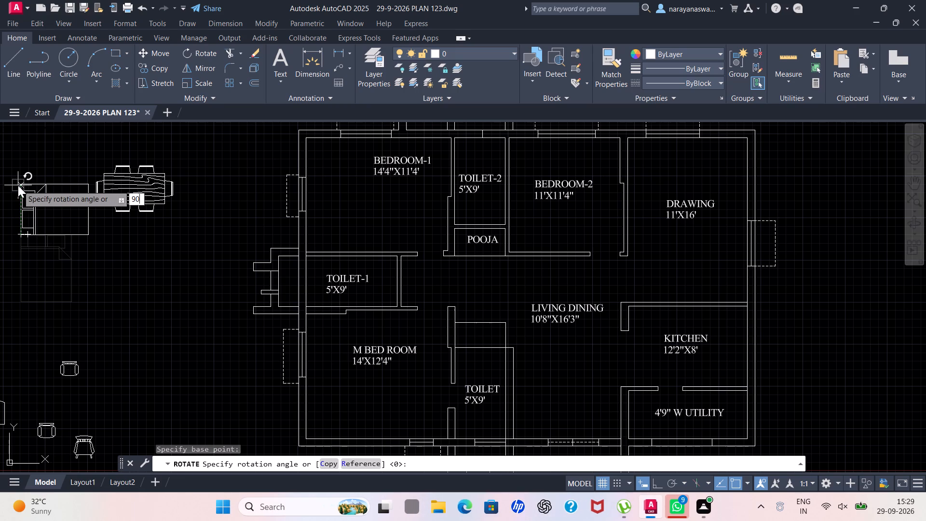
{"action": "key", "text": "Return"}
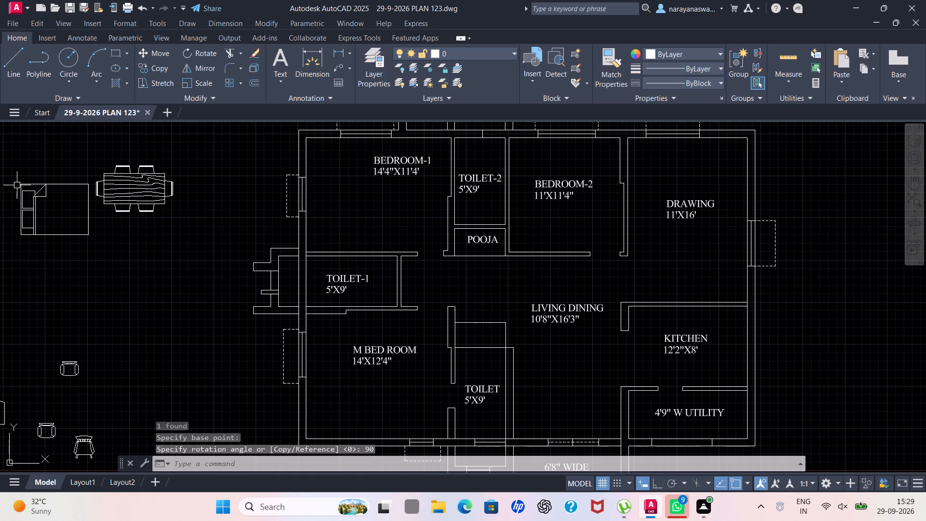
Move the rotated queen bed from beside the plan into BEDROOM-1, headboard near the outer window wall, below the room label.
{"action": "left_click_drag", "start_coordinate": [43, 180], "coordinate": [46, 188]}
{"action": "left_click", "coordinate": [47, 274]}
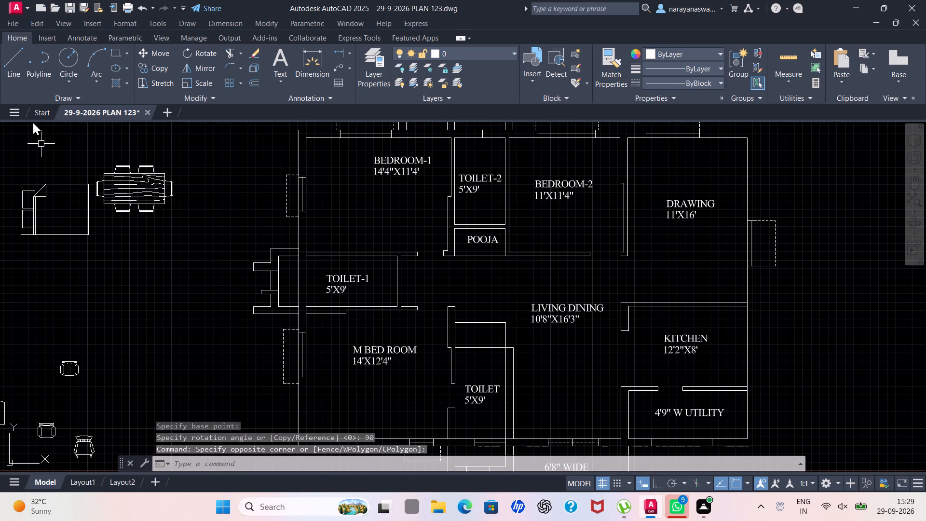
{"action": "left_click", "coordinate": [37, 124]}
{"action": "left_click", "coordinate": [67, 158]}
{"action": "left_click", "coordinate": [2, 261]}
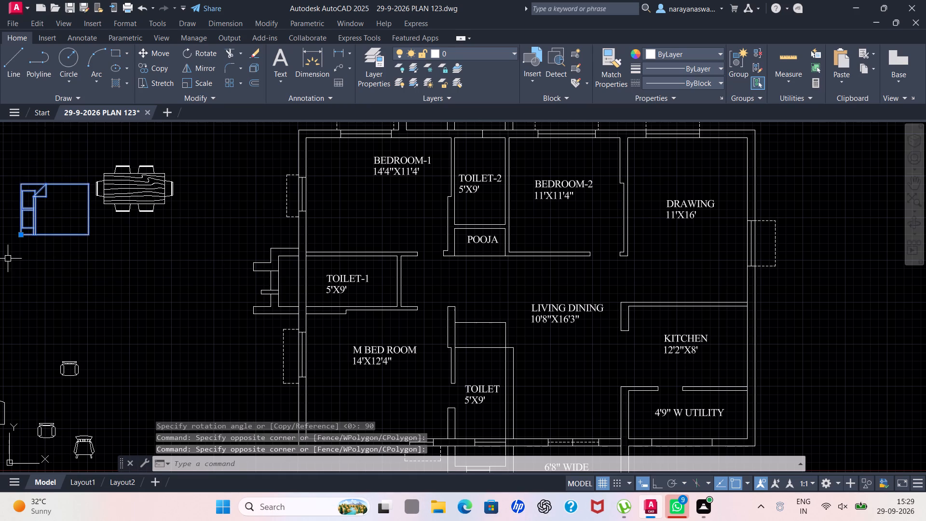
{"action": "right_click", "coordinate": [8, 259]}
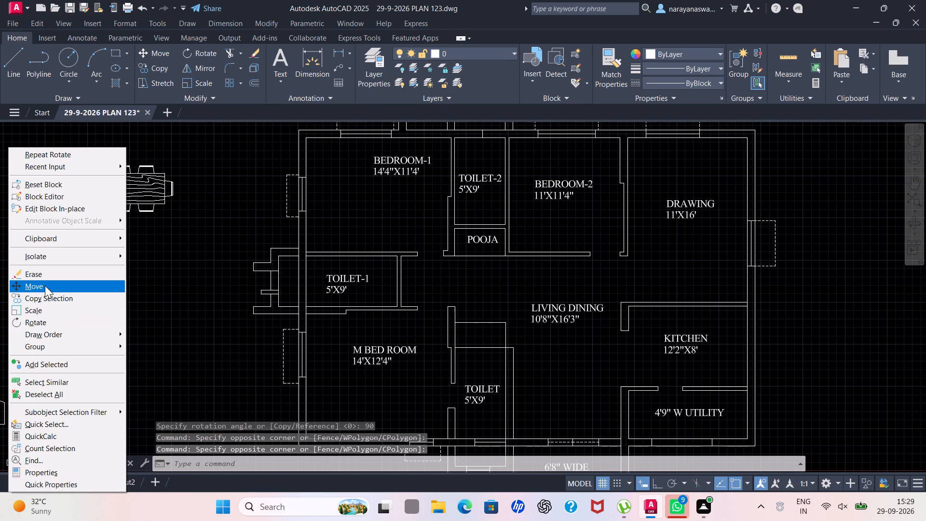
{"action": "left_click", "coordinate": [42, 285]}
{"action": "left_click", "coordinate": [18, 235]}
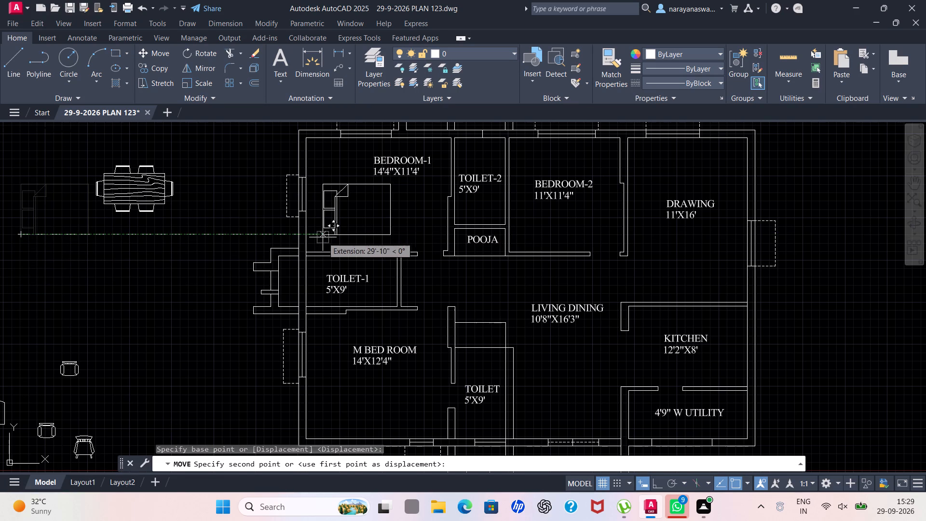
{"action": "scroll", "coordinate": [314, 236], "scroll_direction": "up", "scroll_amount": 1}
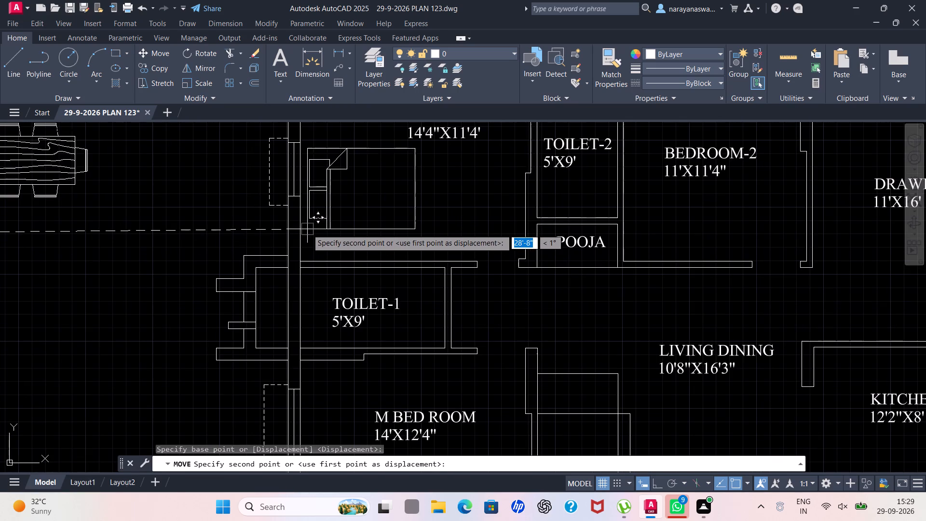
{"action": "left_click", "coordinate": [307, 233]}
Copy the BEDROOM-1 bed about 19 ft straight down into M BED ROOM, below the room label beside the outer wall.
{"action": "scroll", "coordinate": [306, 228], "scroll_direction": "down", "scroll_amount": 3}
{"action": "scroll", "coordinate": [210, 242], "scroll_direction": "up", "scroll_amount": 1}
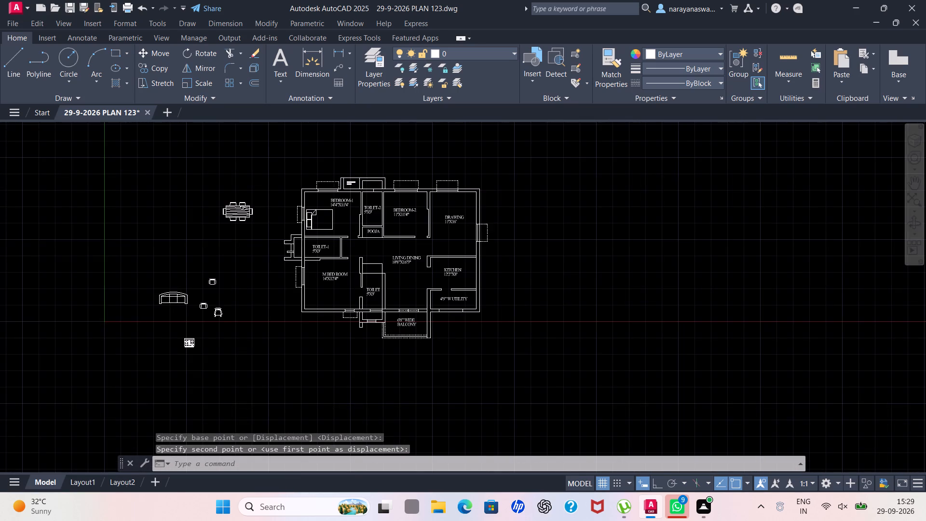
{"action": "scroll", "coordinate": [403, 209], "scroll_direction": "up", "scroll_amount": 1}
{"action": "left_click", "coordinate": [395, 180]}
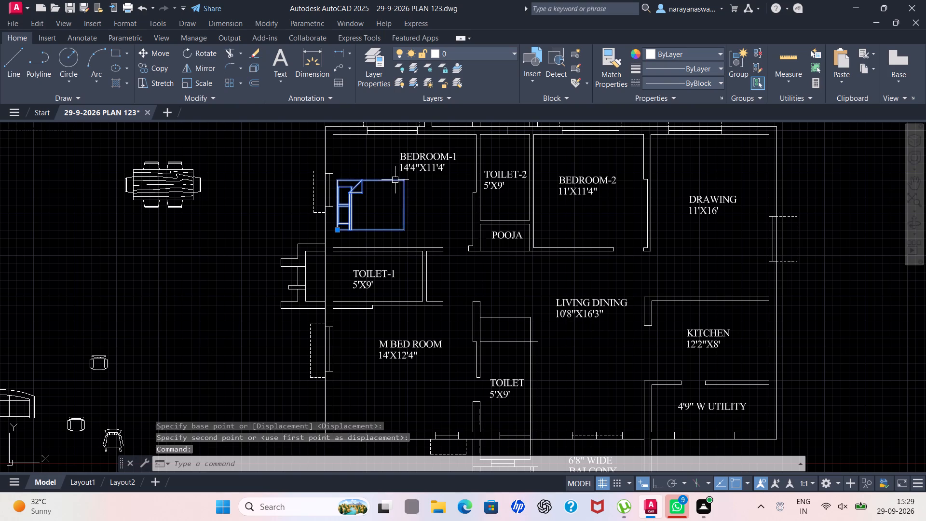
{"action": "right_click", "coordinate": [395, 180]}
{"action": "left_click", "coordinate": [456, 297]}
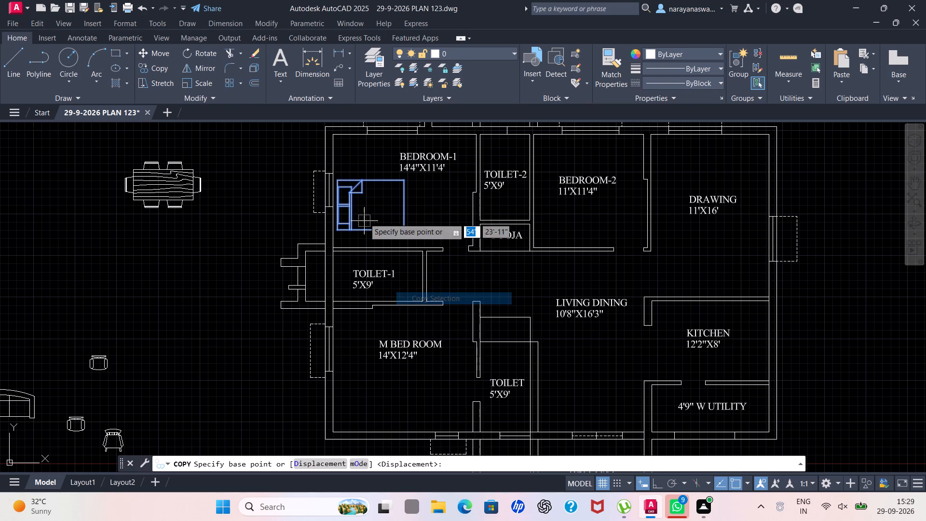
{"action": "left_click", "coordinate": [352, 230]}
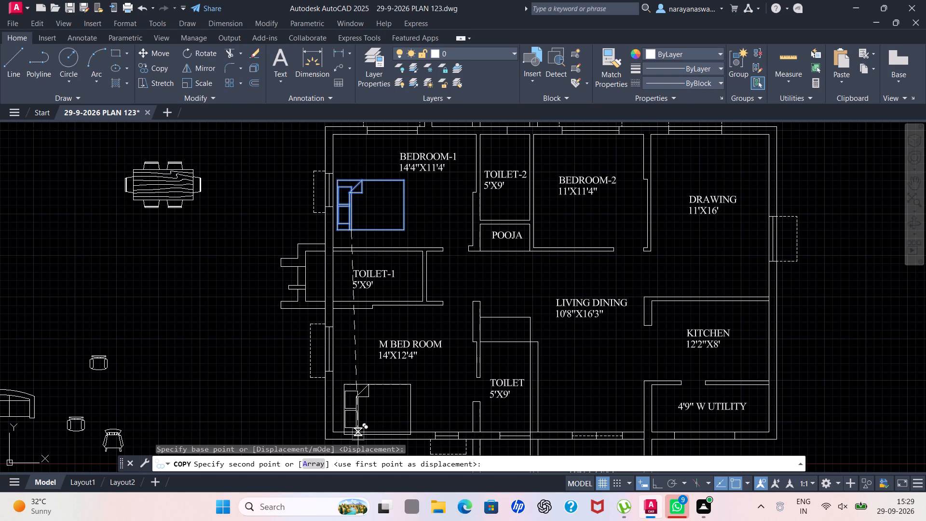
{"action": "scroll", "coordinate": [358, 435], "scroll_direction": "up", "scroll_amount": 1}
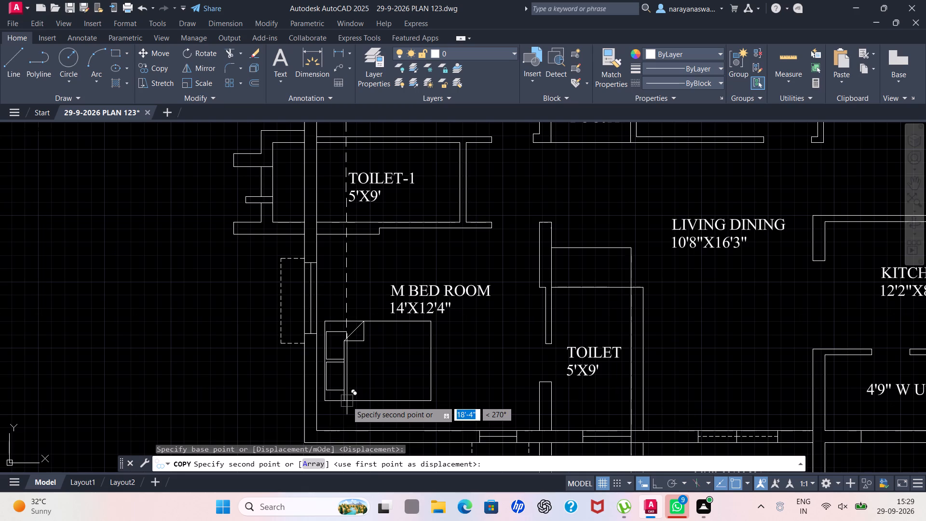
{"action": "left_click", "coordinate": [348, 412]}
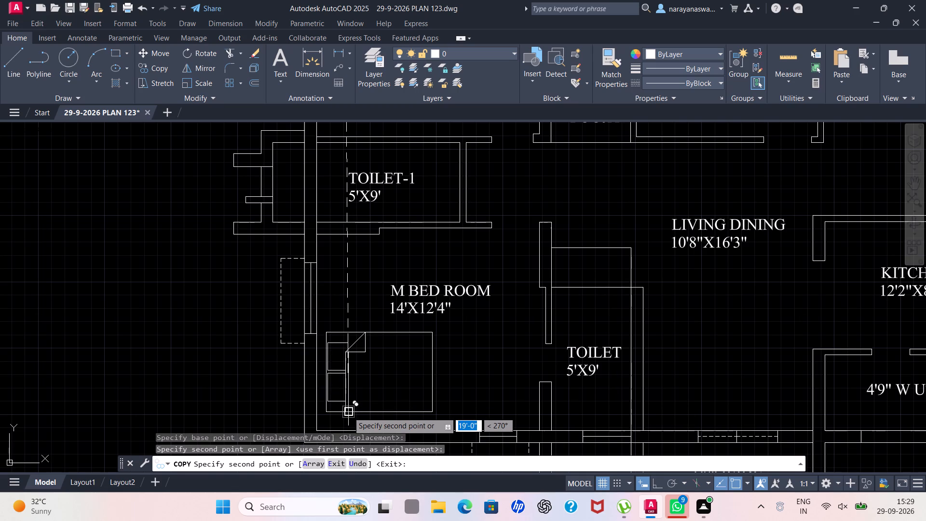
Place another copy of the bed in BEDROOM-2, just above the room's lower wall, and finish copying.
{"action": "scroll", "coordinate": [387, 329], "scroll_direction": "down", "scroll_amount": 2}
{"action": "scroll", "coordinate": [536, 266], "scroll_direction": "up", "scroll_amount": 1}
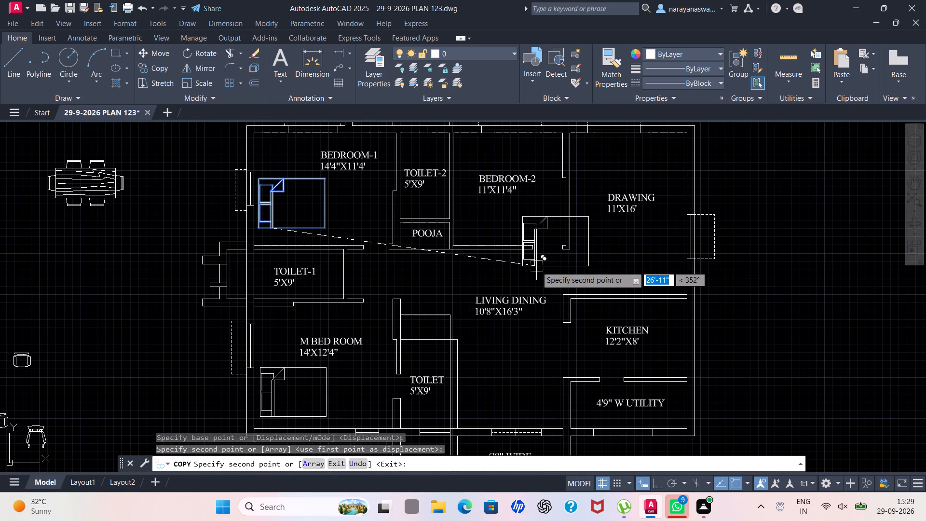
{"action": "scroll", "coordinate": [549, 205], "scroll_direction": "up", "scroll_amount": 1}
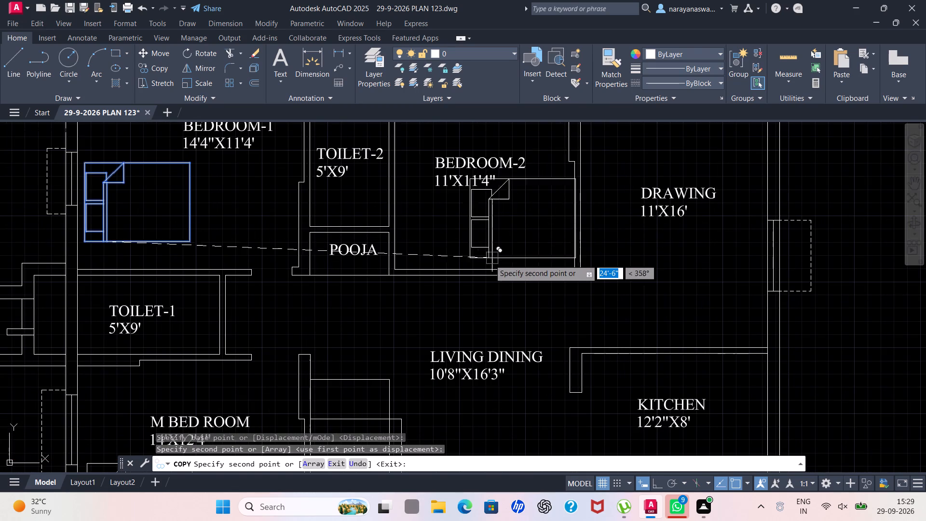
{"action": "scroll", "coordinate": [480, 264], "scroll_direction": "up", "scroll_amount": 2}
{"action": "left_click", "coordinate": [480, 264]}
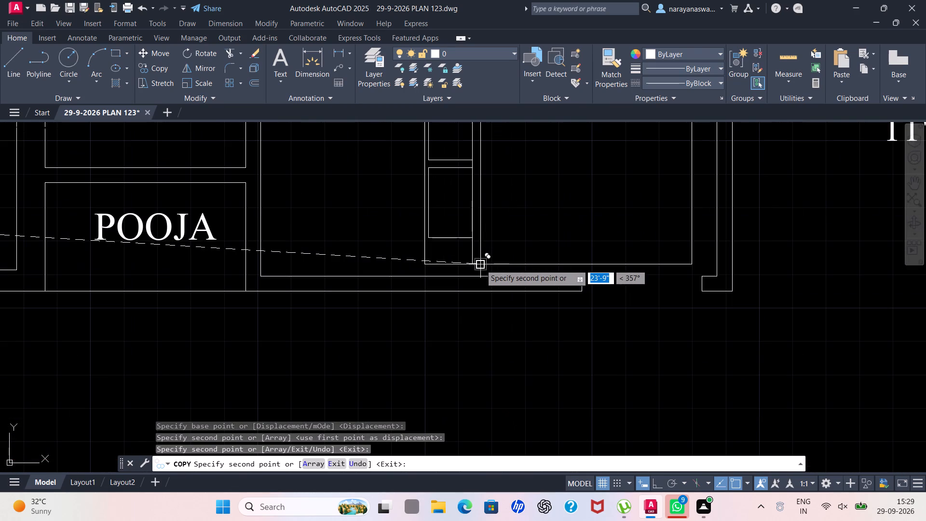
{"action": "key", "text": "Escape"}
Rotate the BEDROOM-2 bed half a turn about its upper-left corner so its pillows face the DRAWING room.
{"action": "scroll", "coordinate": [480, 264], "scroll_direction": "down", "scroll_amount": 2}
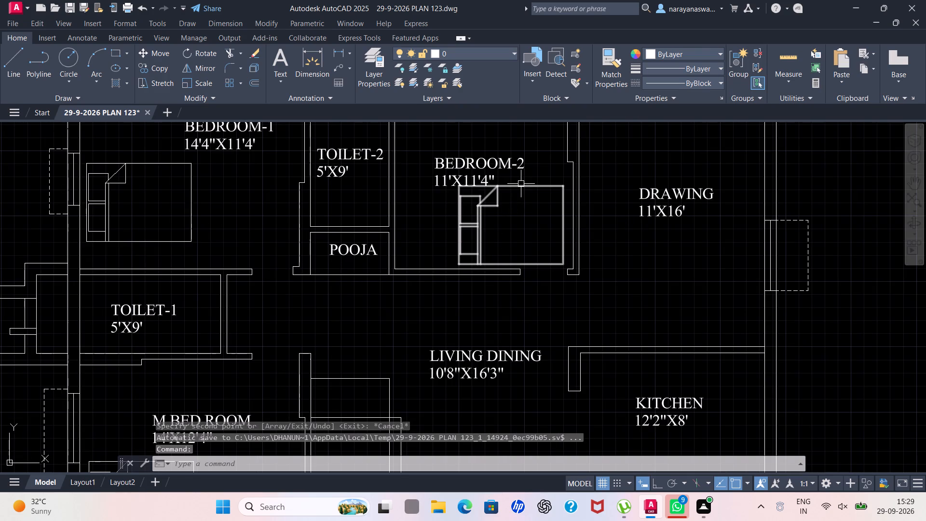
{"action": "left_click", "coordinate": [527, 189]}
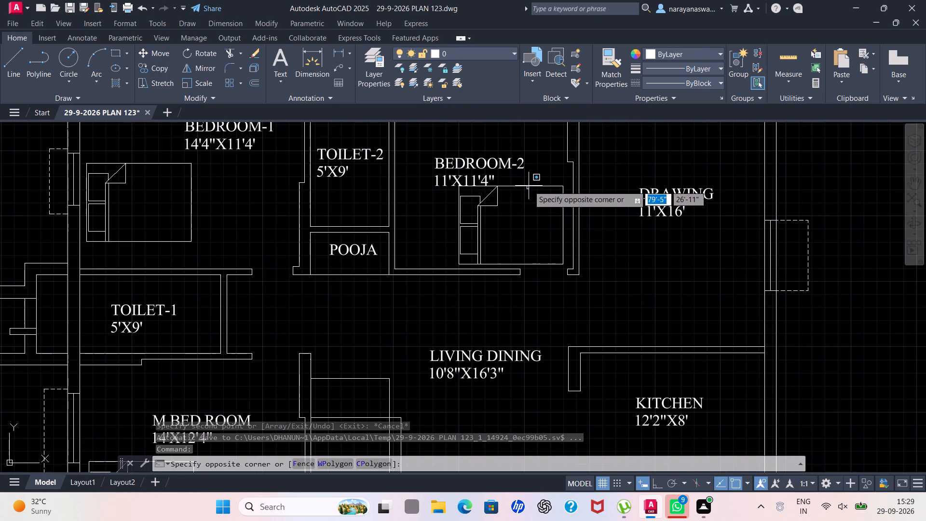
{"action": "left_click", "coordinate": [529, 186]}
{"action": "left_click", "coordinate": [529, 186]}
{"action": "right_click", "coordinate": [513, 188]}
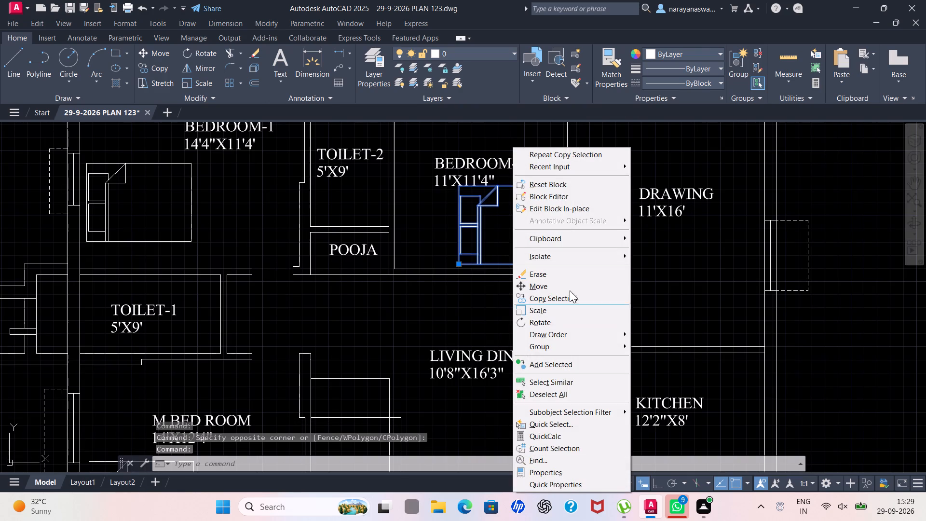
{"action": "left_click", "coordinate": [536, 324]}
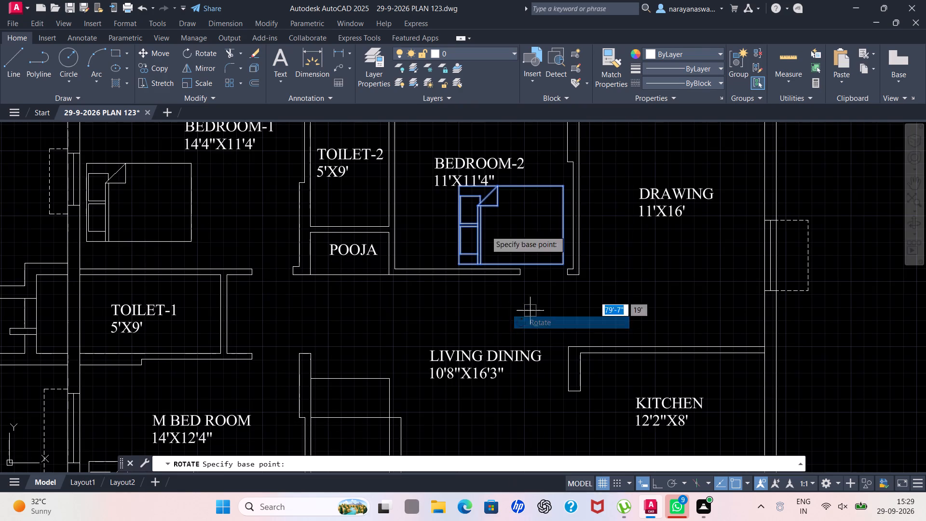
{"action": "left_click", "coordinate": [461, 188]}
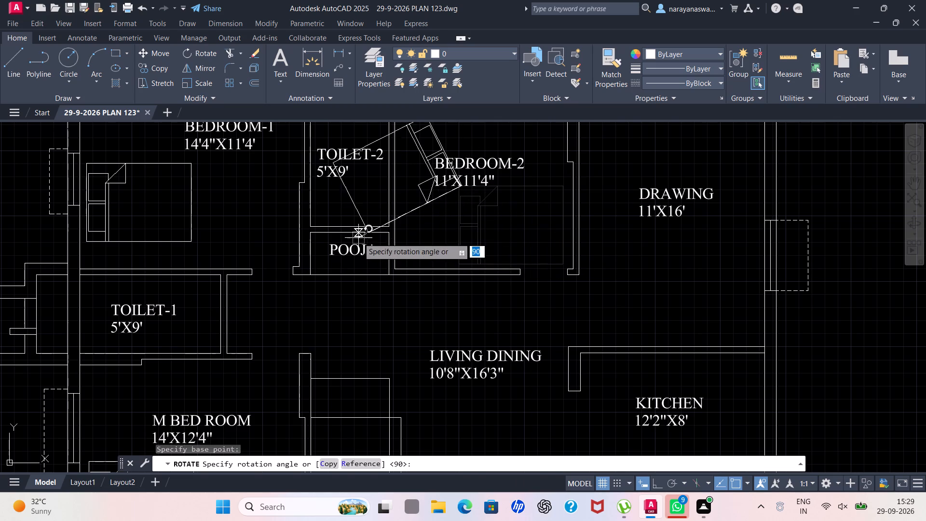
{"action": "left_click", "coordinate": [300, 188]}
Move the BEDROOM-2 label down towards the room's lower wall, clear of the bed.
{"action": "scroll", "coordinate": [445, 162], "scroll_direction": "down", "scroll_amount": 2}
{"action": "scroll", "coordinate": [458, 143], "scroll_direction": "up", "scroll_amount": 1}
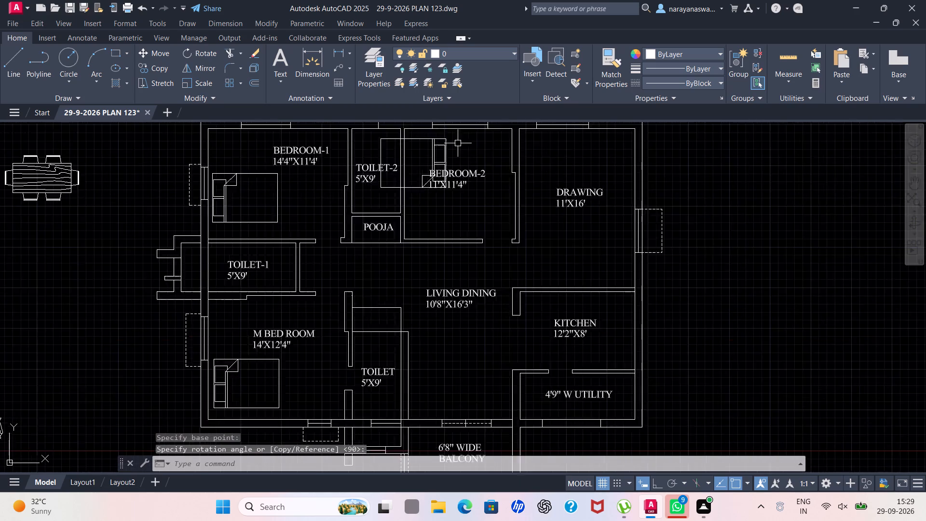
{"action": "scroll", "coordinate": [458, 143], "scroll_direction": "up", "scroll_amount": 1}
{"action": "left_click", "coordinate": [461, 197]}
{"action": "right_click", "coordinate": [461, 197]}
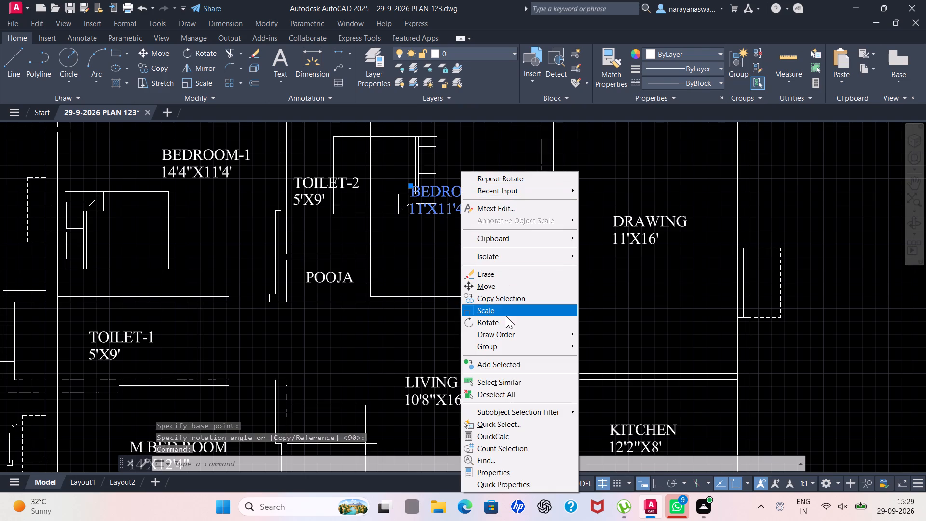
{"action": "left_click", "coordinate": [509, 288]}
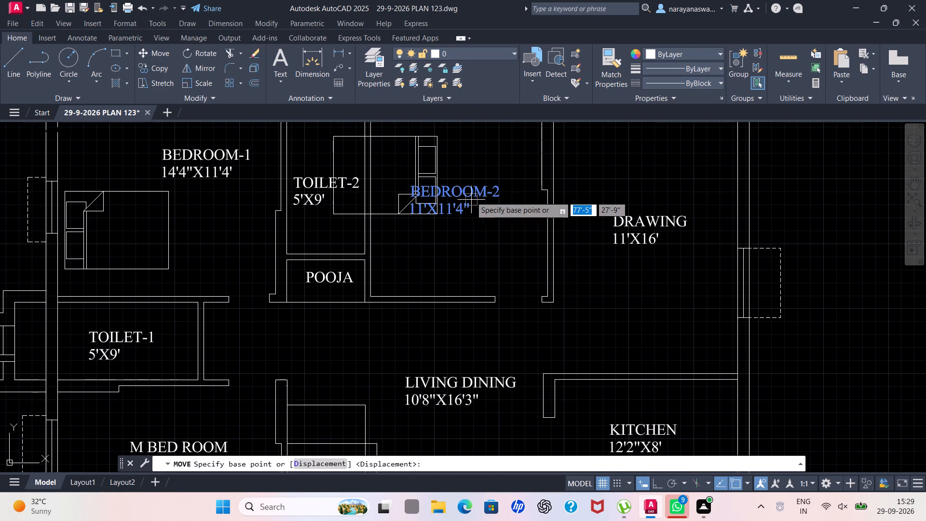
{"action": "left_click", "coordinate": [468, 182]}
{"action": "left_click", "coordinate": [407, 242]}
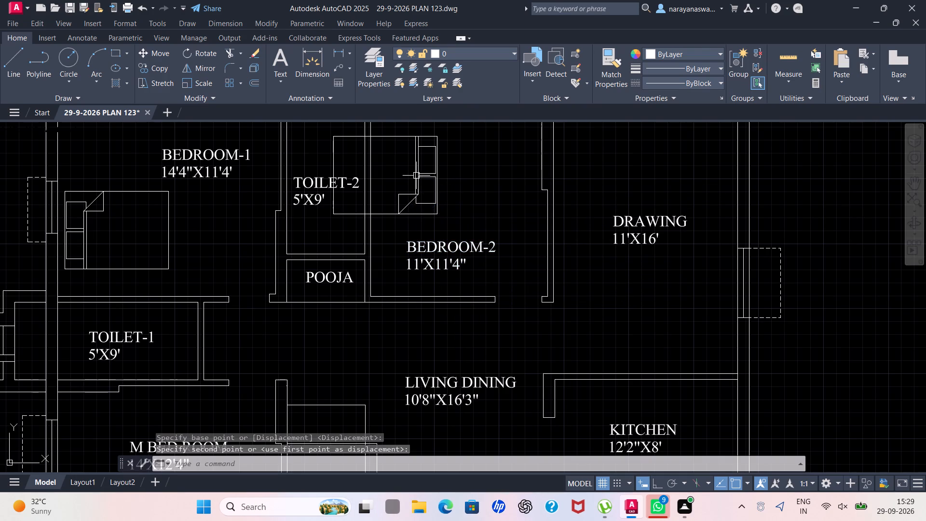
Move the rotated bed into BEDROOM-2's upper corner, with its headboard against the wall shared with DRAWING.
{"action": "left_click_drag", "start_coordinate": [425, 128], "coordinate": [425, 136]}
{"action": "left_click", "coordinate": [425, 160]}
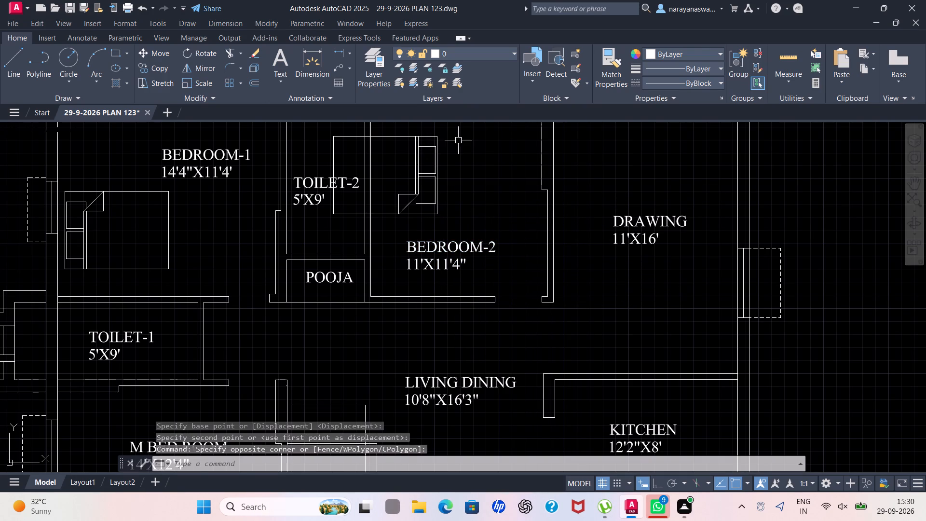
{"action": "left_click", "coordinate": [458, 140]}
{"action": "left_click", "coordinate": [384, 174]}
{"action": "right_click", "coordinate": [384, 174]}
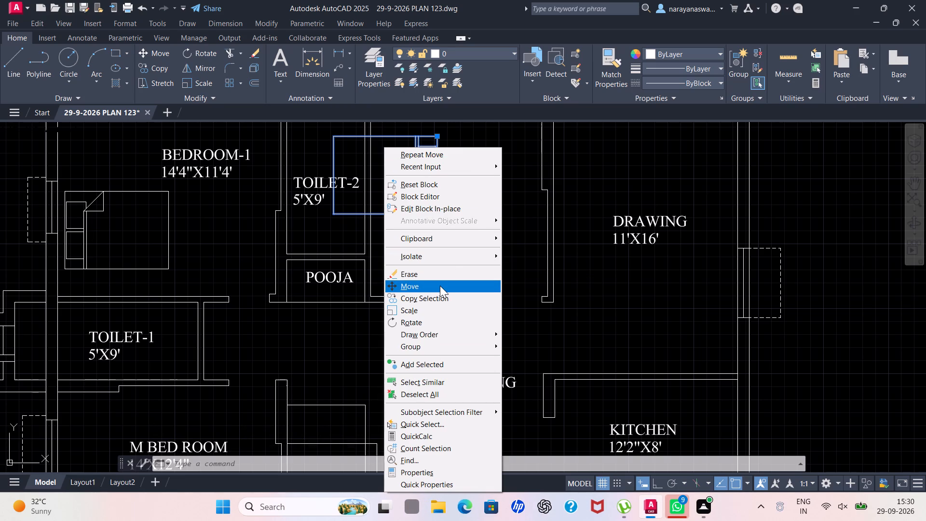
{"action": "left_click", "coordinate": [440, 286]}
{"action": "left_click", "coordinate": [436, 207]}
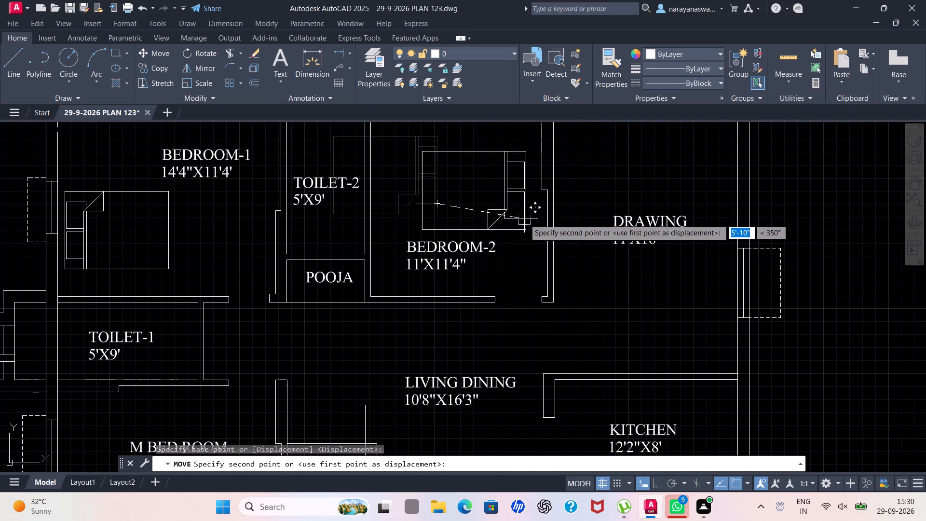
{"action": "scroll", "coordinate": [526, 218], "scroll_direction": "down", "scroll_amount": 1}
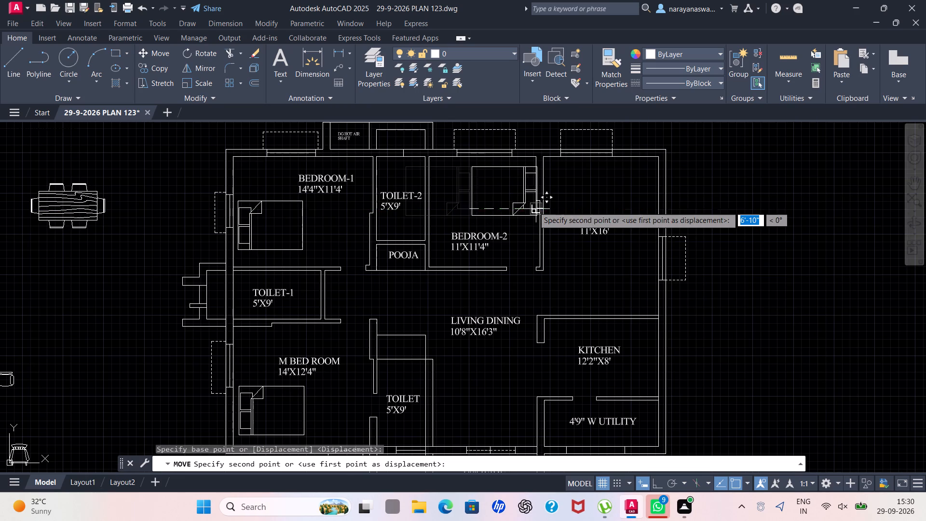
{"action": "left_click", "coordinate": [531, 205]}
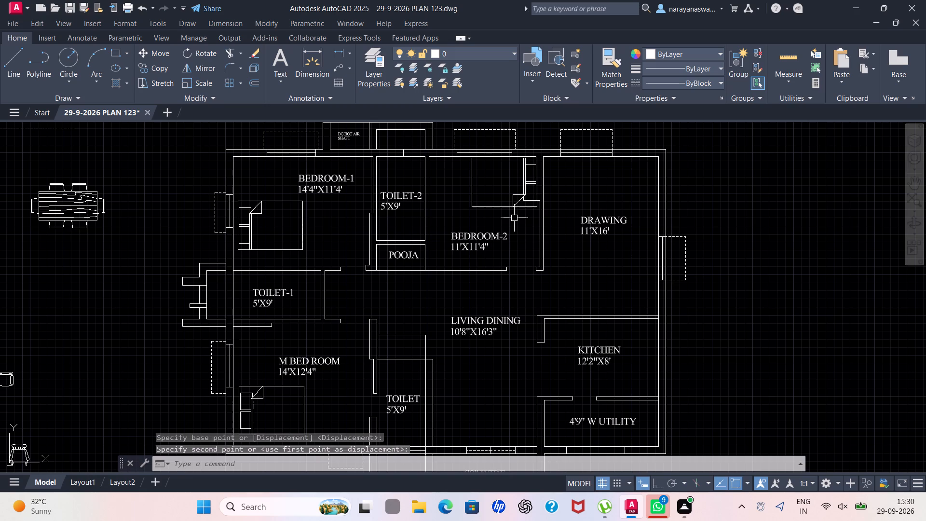
Shift the BEDROOM-2 bed about 1 ft away from the DRAWING room wall, towards TOILET-2.
{"action": "scroll", "coordinate": [513, 218], "scroll_direction": "down", "scroll_amount": 2}
{"action": "scroll", "coordinate": [520, 191], "scroll_direction": "up", "scroll_amount": 1}
{"action": "scroll", "coordinate": [498, 225], "scroll_direction": "up", "scroll_amount": 1}
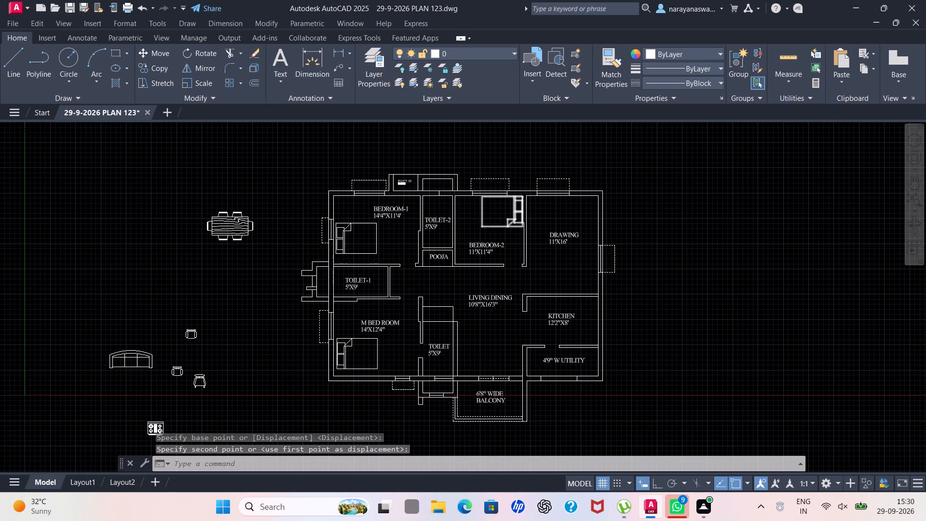
{"action": "scroll", "coordinate": [498, 225], "scroll_direction": "up", "scroll_amount": 1}
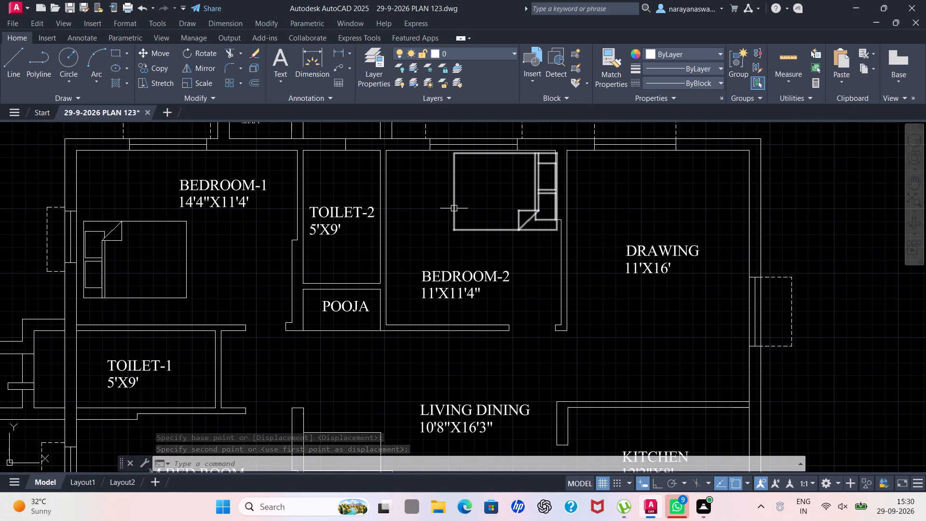
{"action": "left_click", "coordinate": [454, 208]}
{"action": "right_click", "coordinate": [454, 208]}
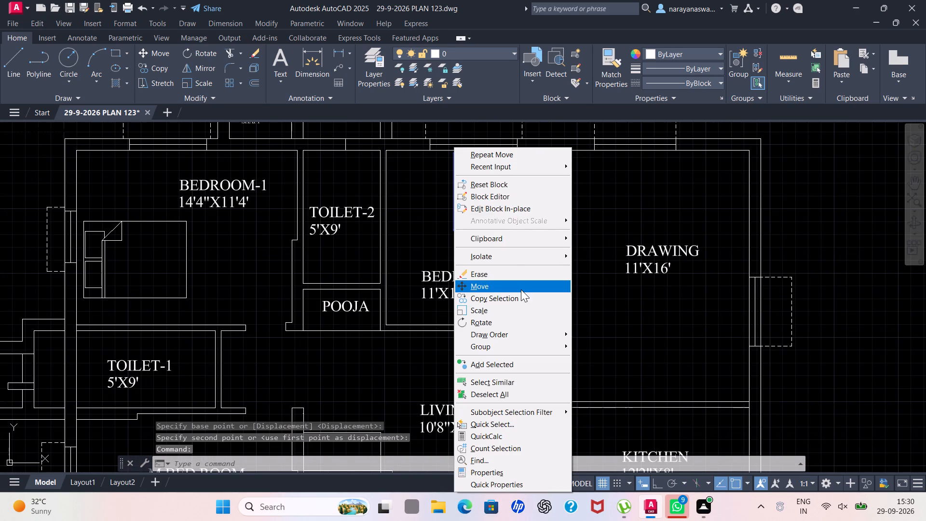
{"action": "left_click", "coordinate": [521, 289]}
{"action": "left_click", "coordinate": [494, 230]}
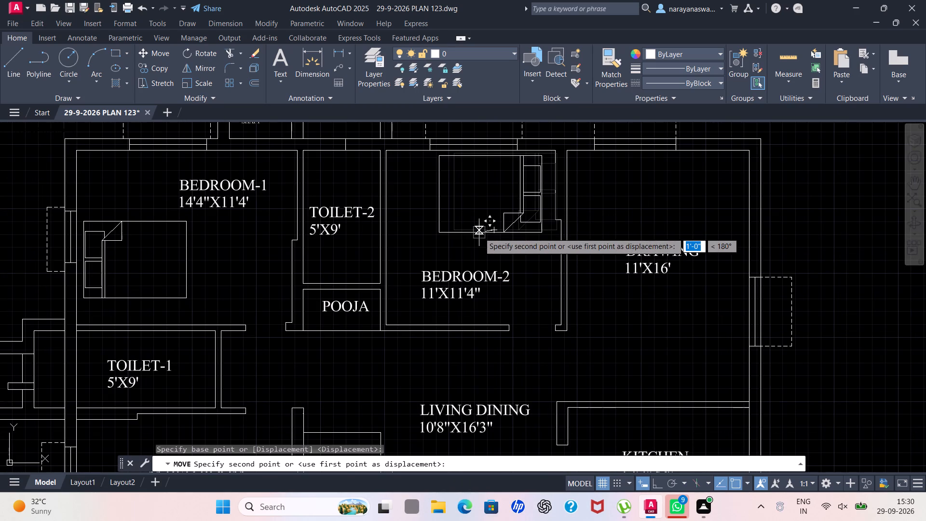
{"action": "left_click", "coordinate": [480, 234]}
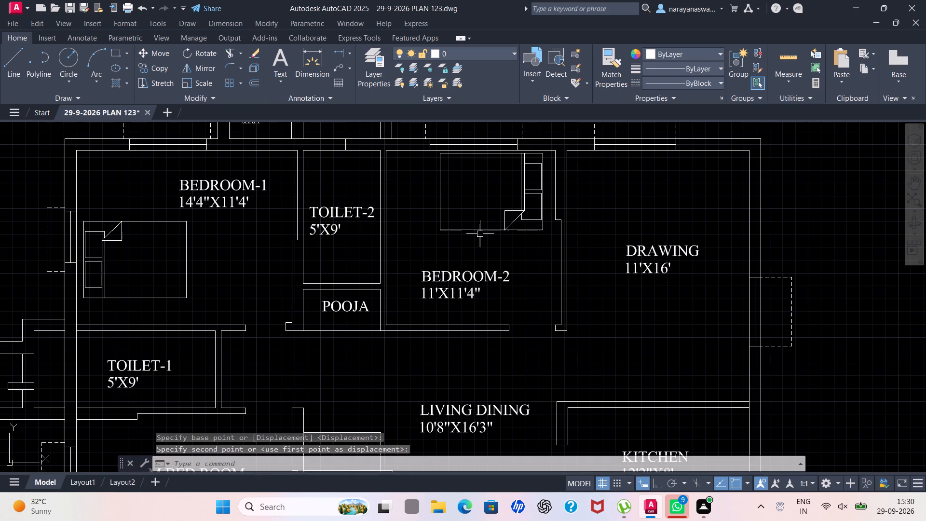
Move the BEDROOM-2 bed slightly down from the upper window wall, towards the room's label.
{"action": "scroll", "coordinate": [496, 154], "scroll_direction": "up", "scroll_amount": 1}
{"action": "scroll", "coordinate": [502, 147], "scroll_direction": "down", "scroll_amount": 1}
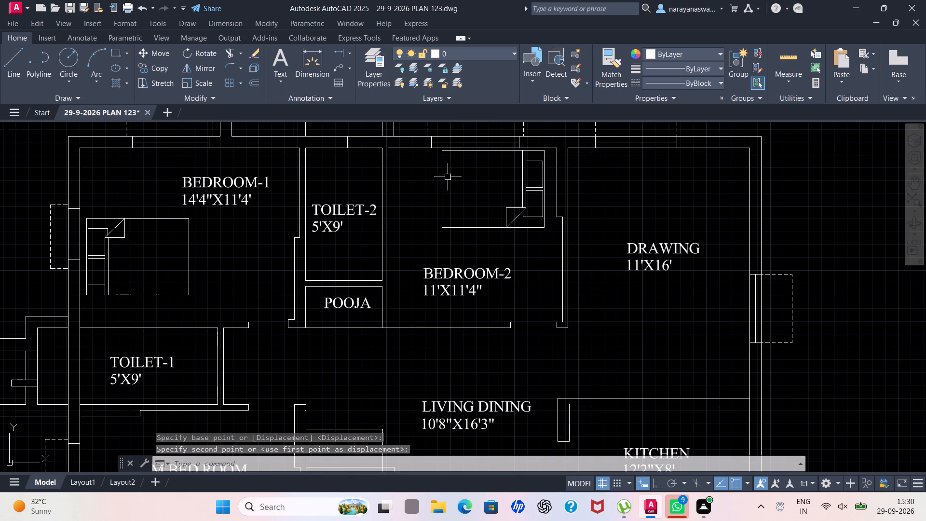
{"action": "left_click", "coordinate": [441, 189]}
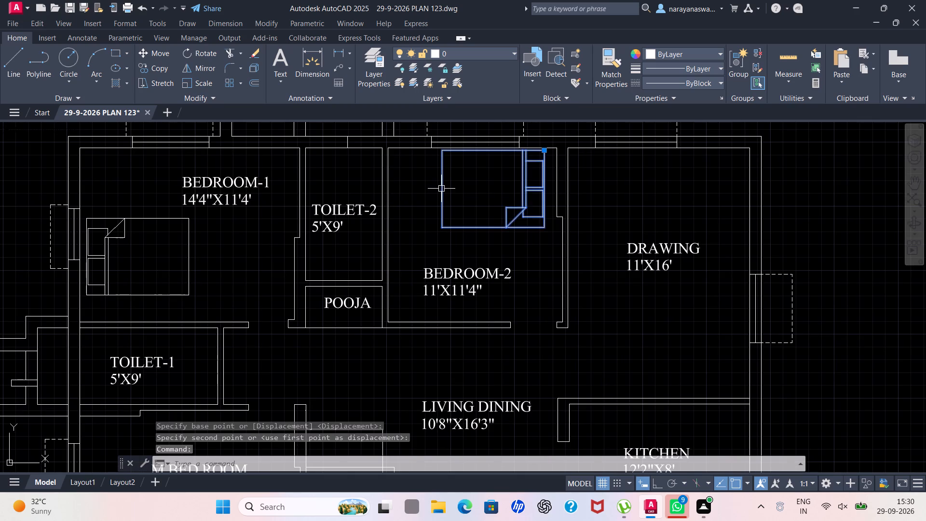
{"action": "right_click", "coordinate": [441, 189]}
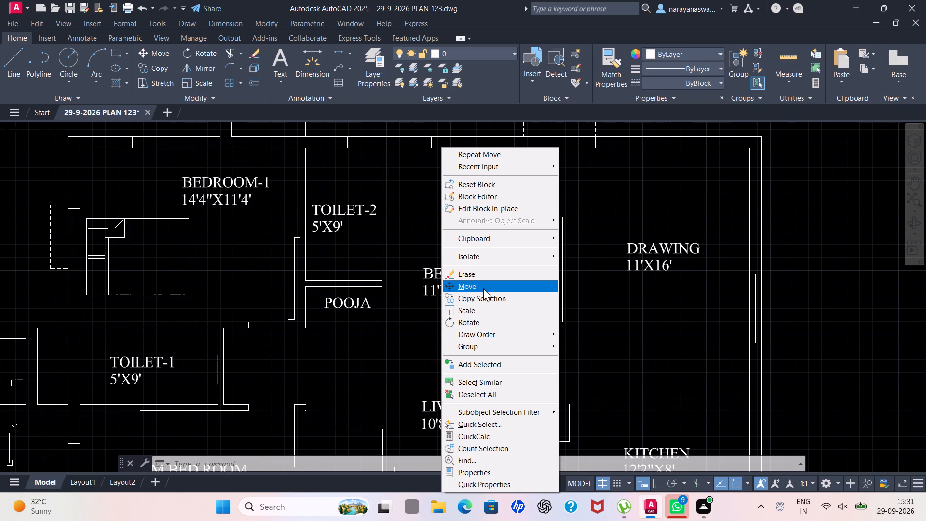
{"action": "scroll", "coordinate": [462, 307], "scroll_direction": "up", "scroll_amount": 1}
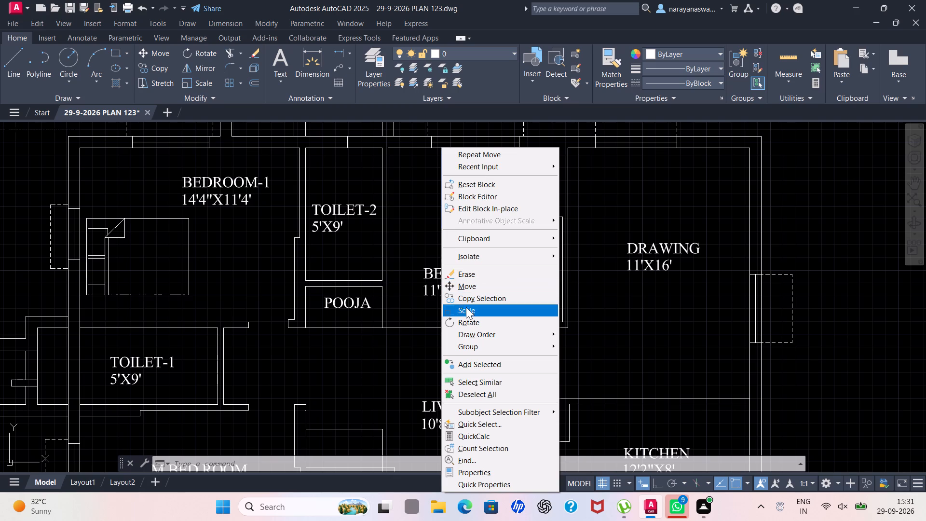
{"action": "left_click", "coordinate": [488, 284]}
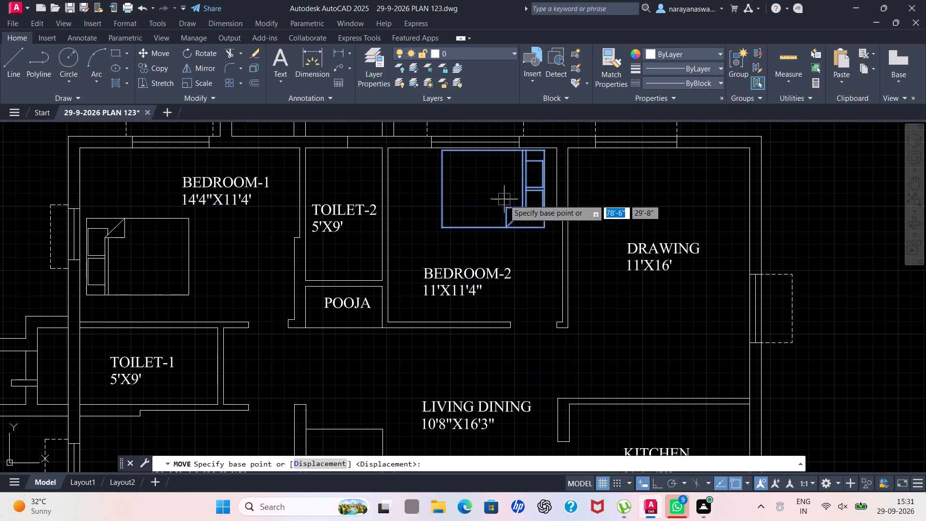
{"action": "left_click", "coordinate": [501, 229]}
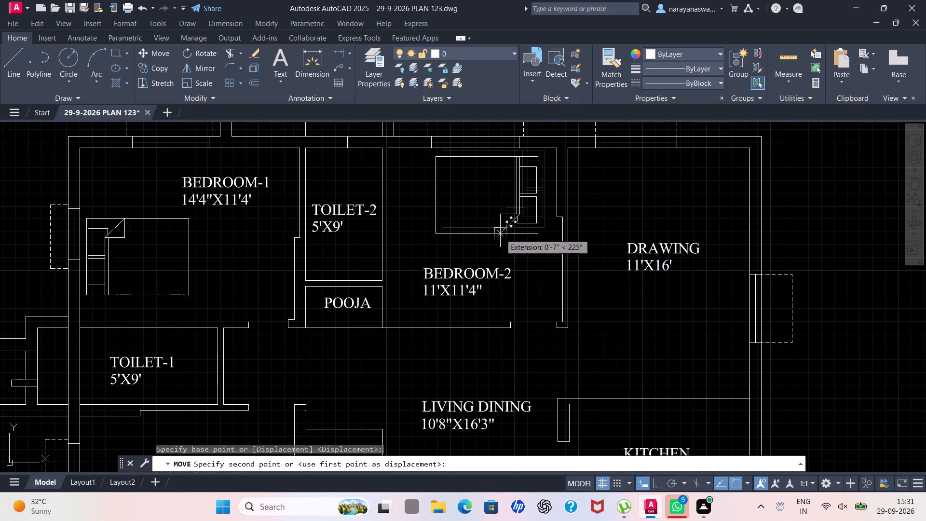
{"action": "left_click", "coordinate": [504, 236]}
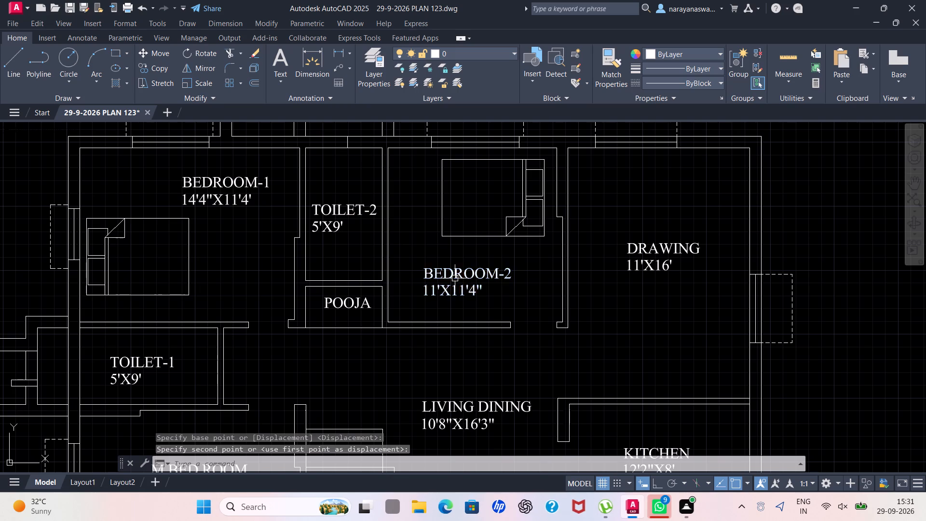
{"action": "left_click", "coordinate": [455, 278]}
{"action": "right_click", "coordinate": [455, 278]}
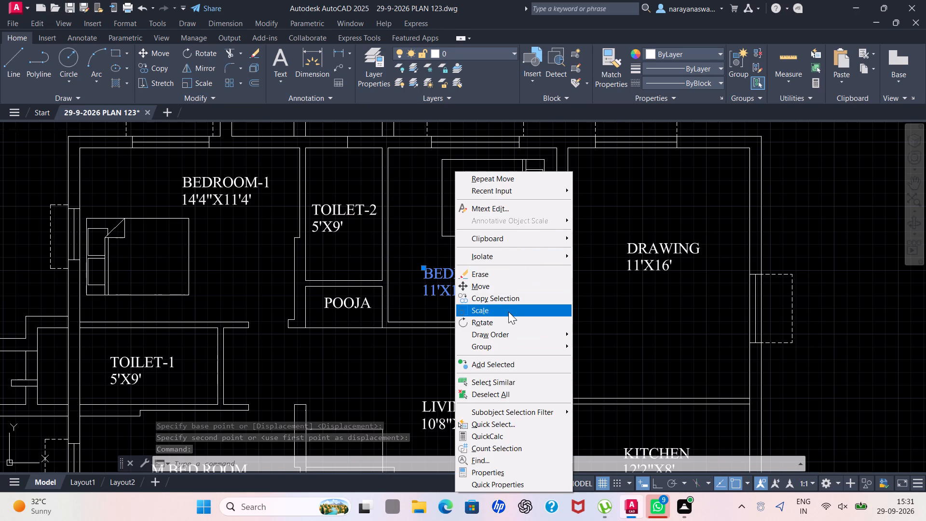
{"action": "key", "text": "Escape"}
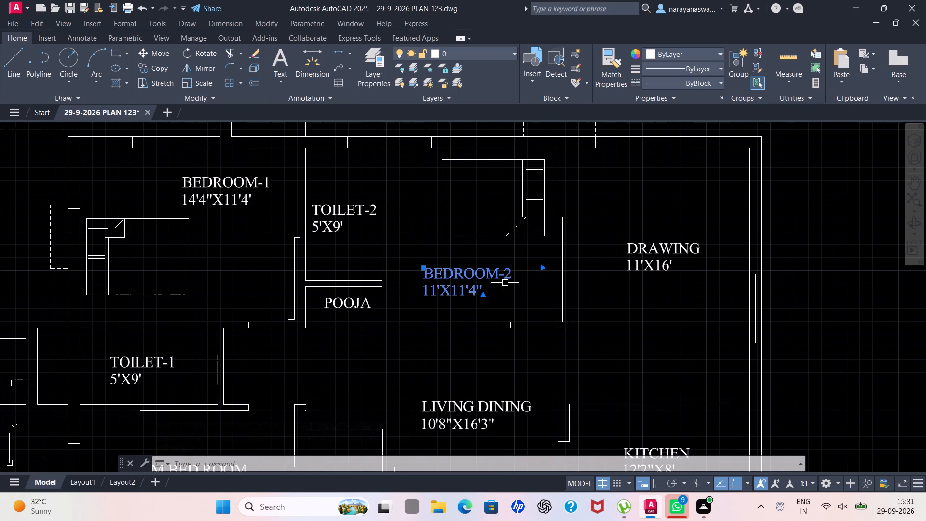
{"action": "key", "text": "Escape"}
Rotate the dining table block outside the plan a quarter turn so its long side runs vertically.
{"action": "scroll", "coordinate": [511, 269], "scroll_direction": "down", "scroll_amount": 2}
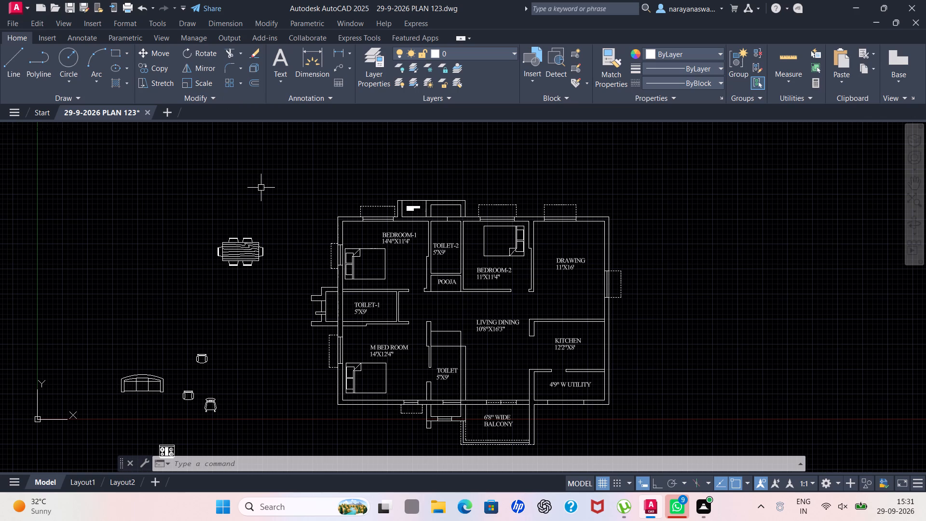
{"action": "left_click", "coordinate": [281, 209]}
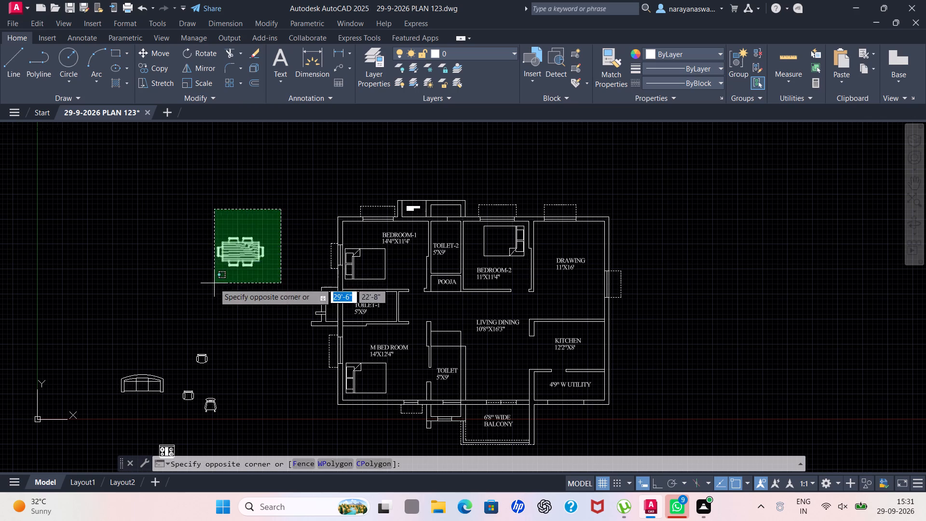
{"action": "left_click", "coordinate": [214, 283]}
{"action": "right_click", "coordinate": [223, 281]}
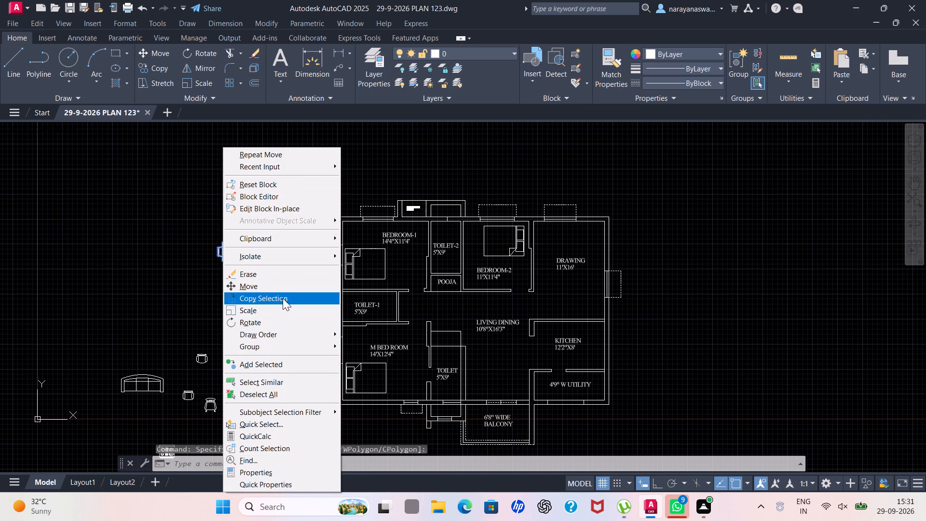
{"action": "left_click", "coordinate": [280, 324]}
{"action": "left_click", "coordinate": [264, 245]}
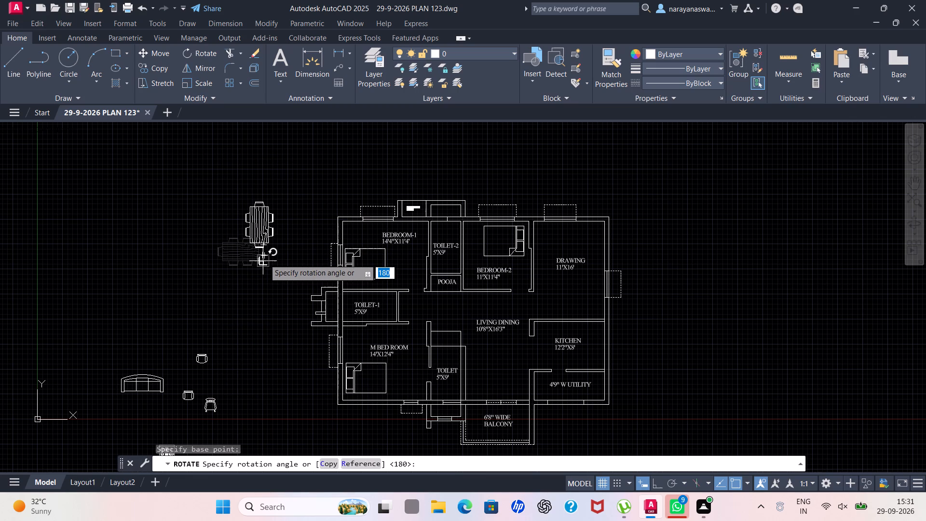
{"action": "left_click", "coordinate": [264, 259]}
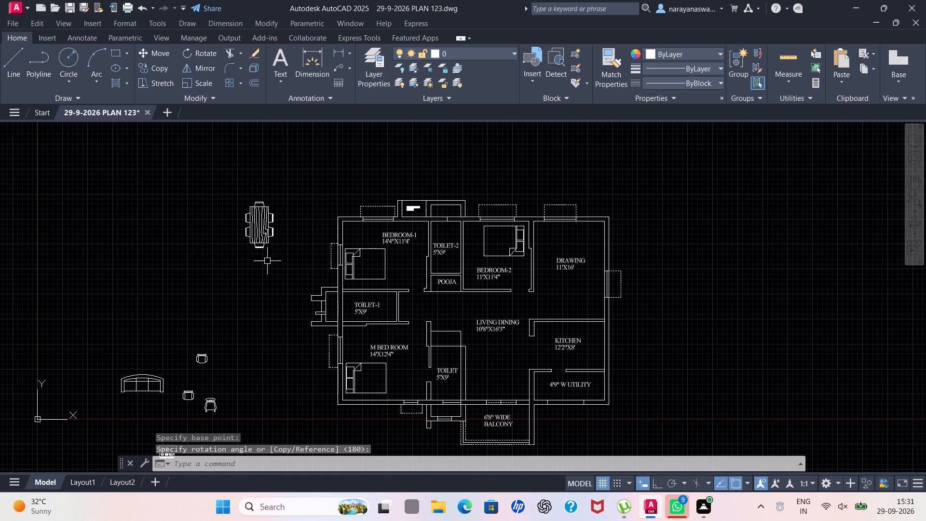
Move the rotated dining table into the LIVING DINING room, below its label and between TOILET and KITCHEN.
{"action": "scroll", "coordinate": [263, 206], "scroll_direction": "up", "scroll_amount": 1}
{"action": "left_click_drag", "start_coordinate": [300, 187], "coordinate": [294, 200]}
{"action": "left_click", "coordinate": [215, 325]}
{"action": "right_click", "coordinate": [220, 311]}
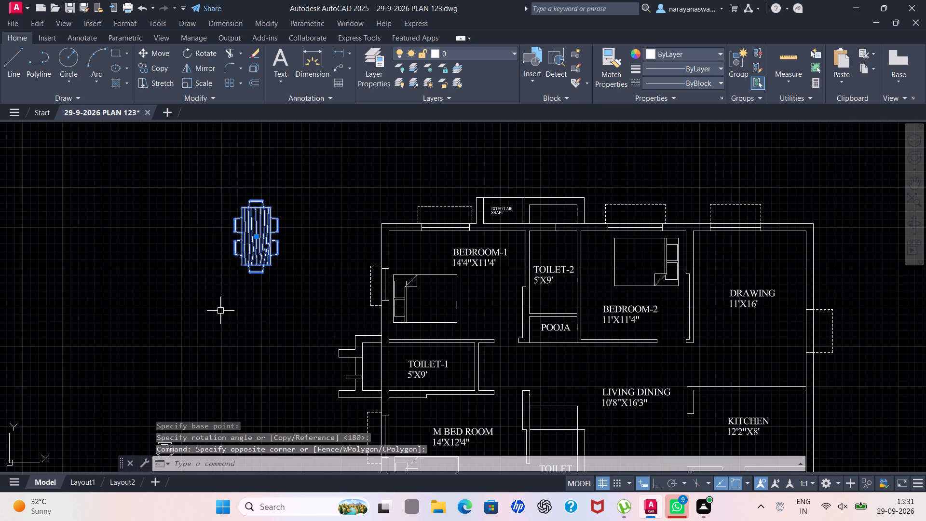
{"action": "left_click", "coordinate": [268, 288]}
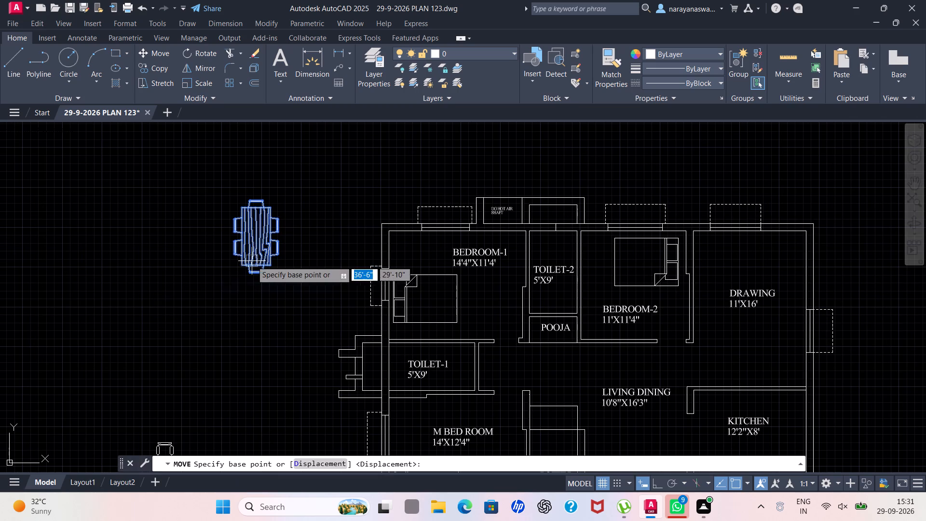
{"action": "left_click", "coordinate": [252, 261]}
{"action": "scroll", "coordinate": [562, 297], "scroll_direction": "down", "scroll_amount": 2}
{"action": "scroll", "coordinate": [609, 360], "scroll_direction": "up", "scroll_amount": 2}
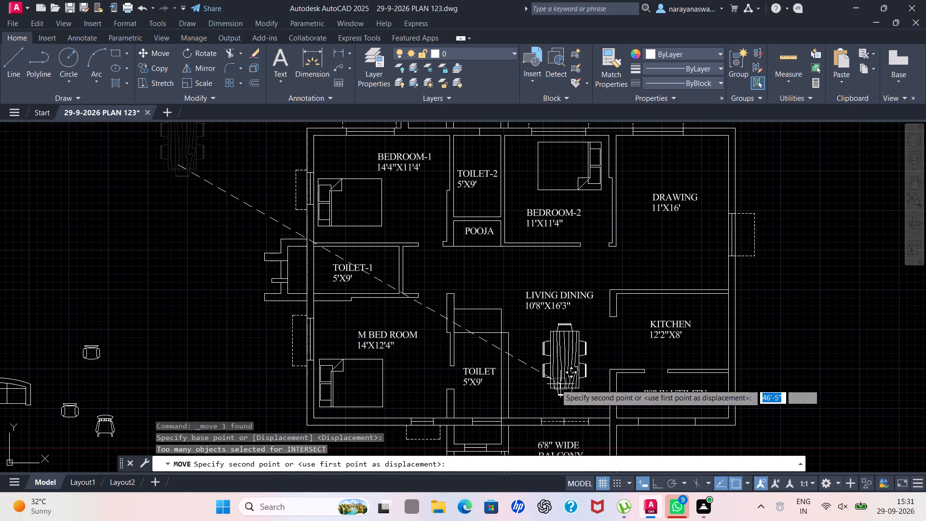
{"action": "left_click", "coordinate": [549, 384]}
Offset the kitchen's inner outside-wall line and its utility-side wall line 2' into the kitchen to outline the counter.
{"action": "scroll", "coordinate": [576, 250], "scroll_direction": "down", "scroll_amount": 1}
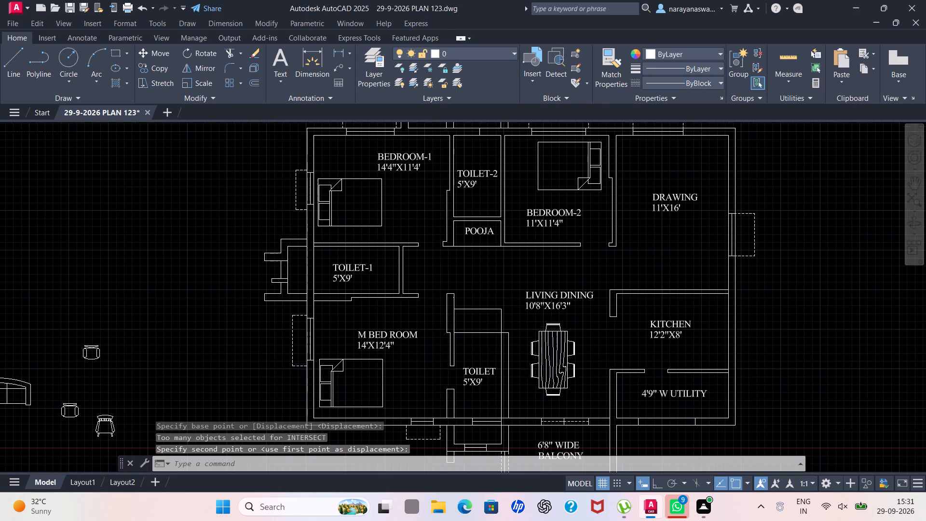
{"action": "scroll", "coordinate": [576, 250], "scroll_direction": "down", "scroll_amount": 1}
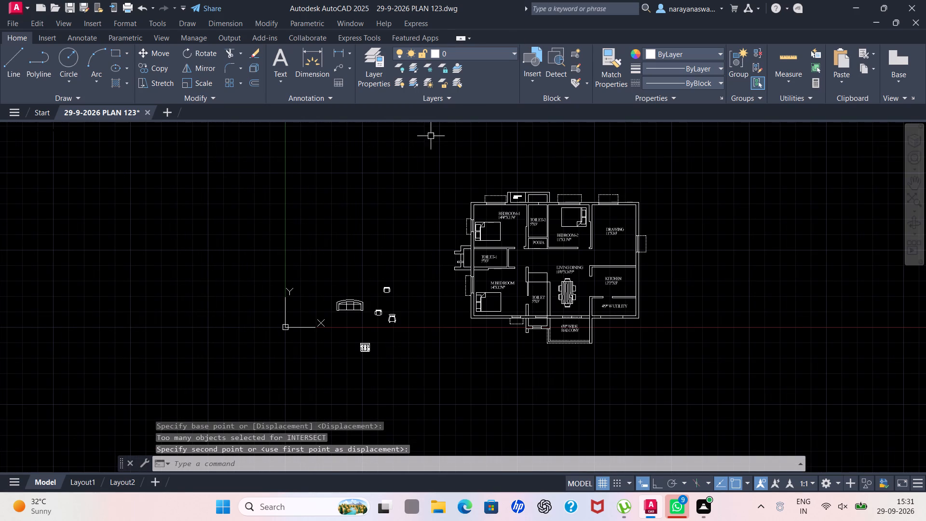
{"action": "scroll", "coordinate": [388, 294], "scroll_direction": "down", "scroll_amount": 1}
{"action": "scroll", "coordinate": [365, 327], "scroll_direction": "up", "scroll_amount": 2}
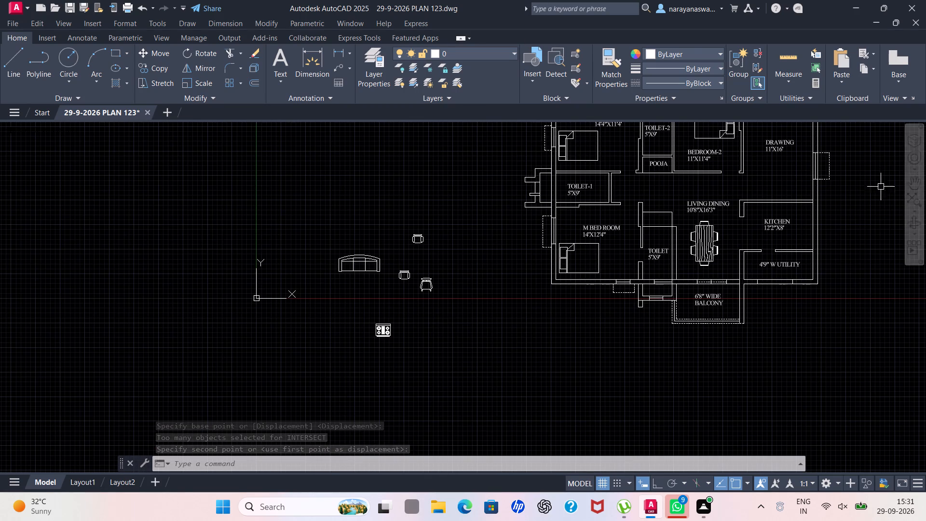
{"action": "scroll", "coordinate": [893, 243], "scroll_direction": "up", "scroll_amount": 2}
{"action": "key", "text": "o"}
{"action": "key", "text": "f"}
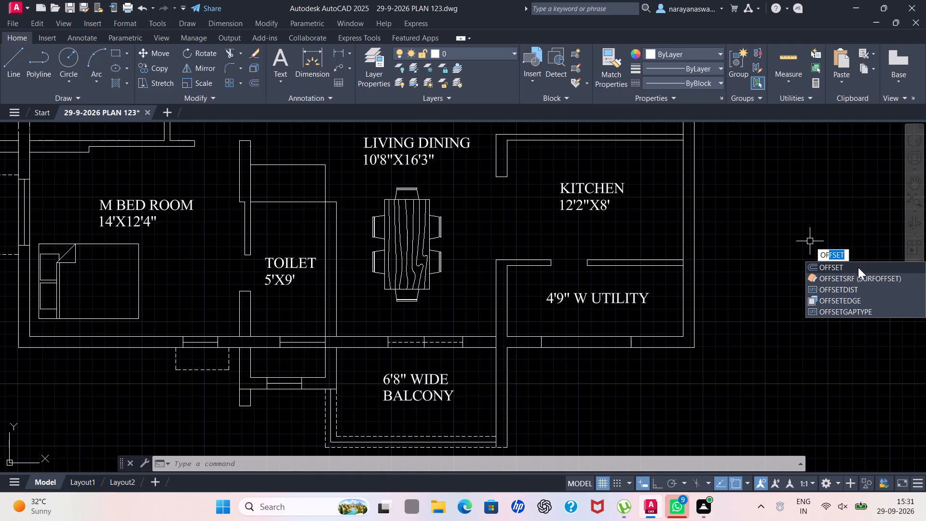
{"action": "left_click", "coordinate": [866, 269]}
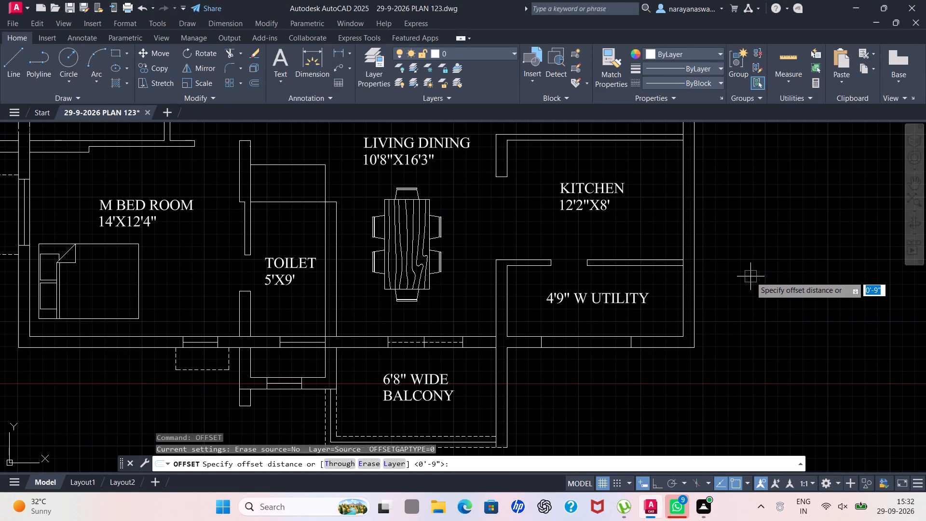
{"action": "key", "text": "2"}
{"action": "key", "text": "apostrophe"}
{"action": "key", "text": "Return"}
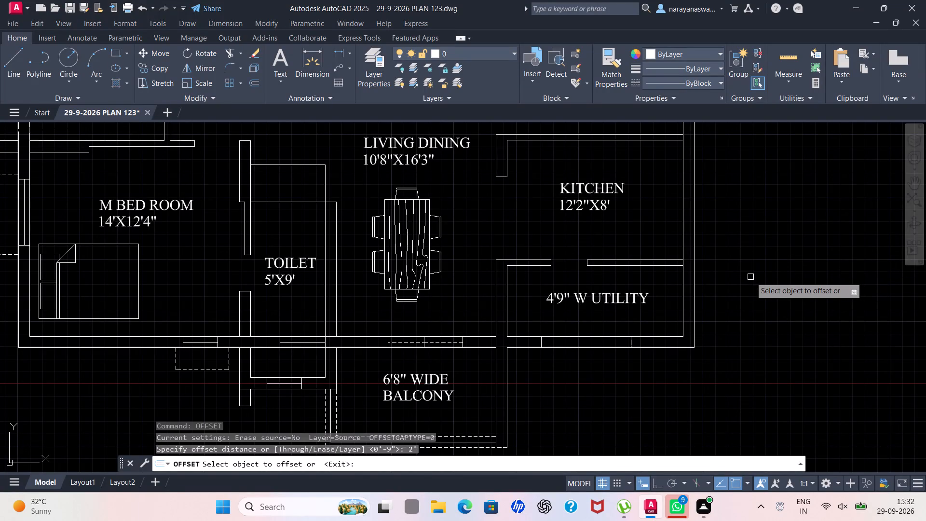
{"action": "left_click", "coordinate": [684, 186]}
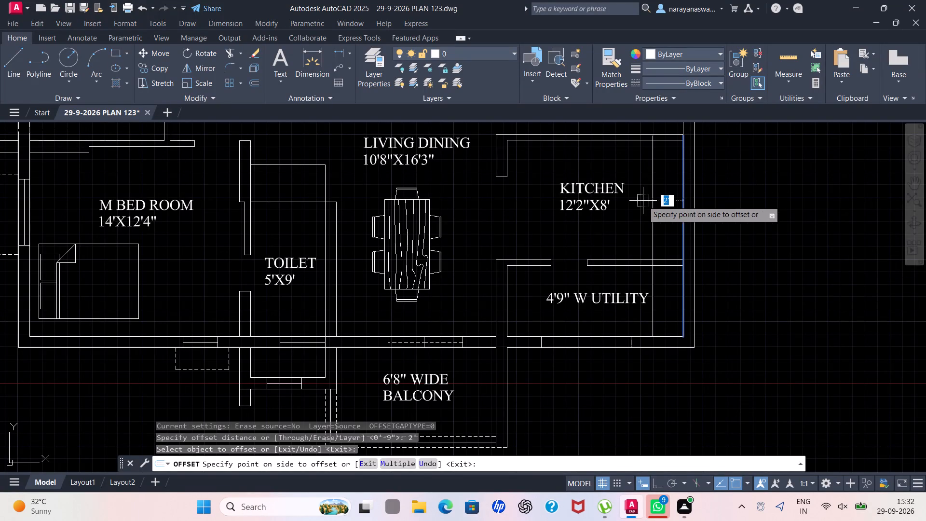
{"action": "left_click", "coordinate": [643, 201]}
{"action": "left_click", "coordinate": [639, 260]}
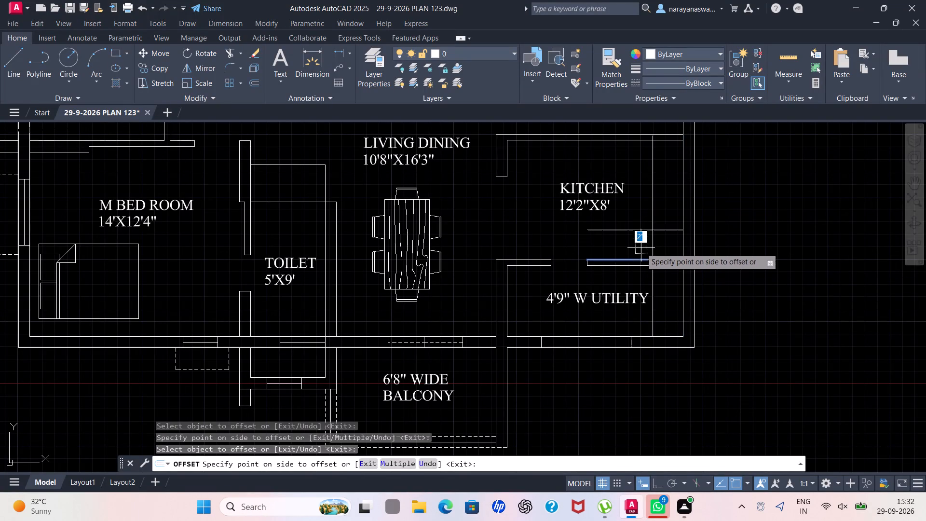
{"action": "left_click", "coordinate": [641, 248]}
{"action": "key", "text": "Escape"}
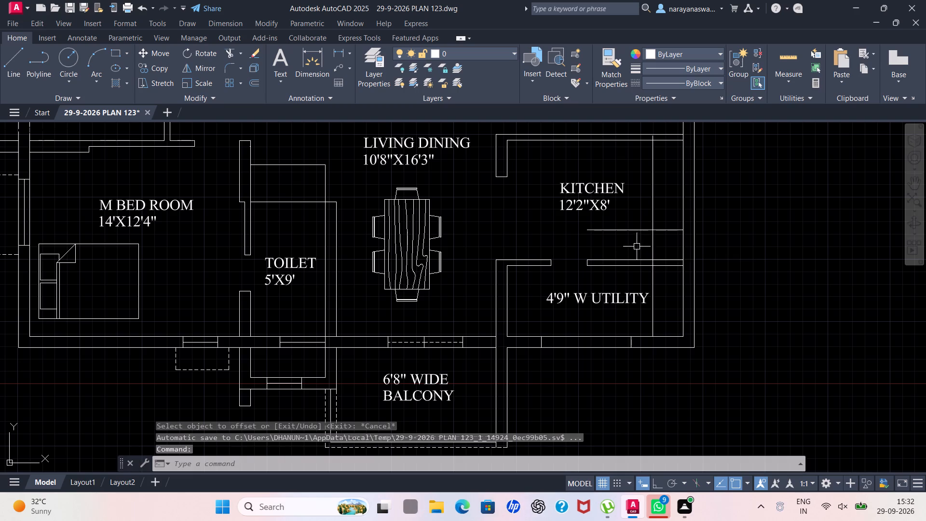
Draw a vertical line closing the counter's end beside the utility door opening, down to the kitchen wall.
{"action": "left_click", "coordinate": [13, 68]}
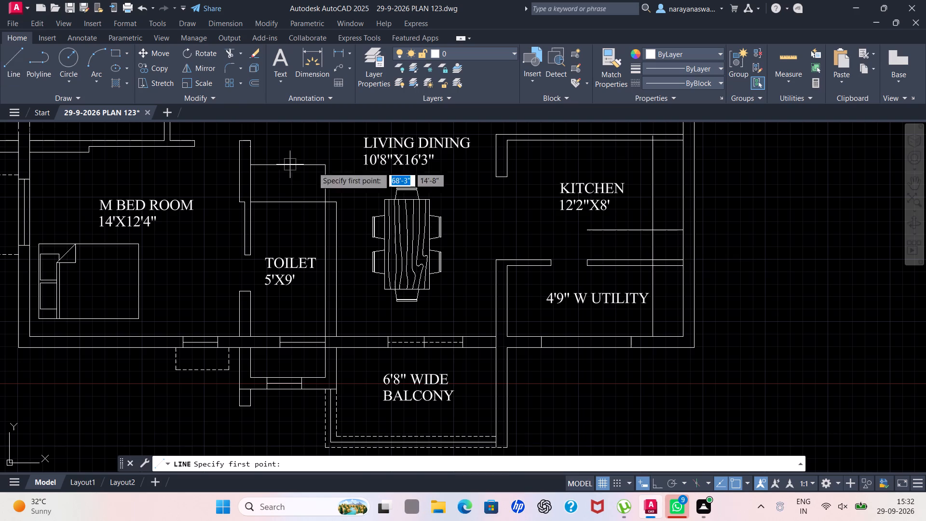
{"action": "scroll", "coordinate": [636, 190], "scroll_direction": "up", "scroll_amount": 1}
{"action": "scroll", "coordinate": [552, 253], "scroll_direction": "up", "scroll_amount": 2}
{"action": "left_click_drag", "start_coordinate": [556, 269], "coordinate": [556, 284]}
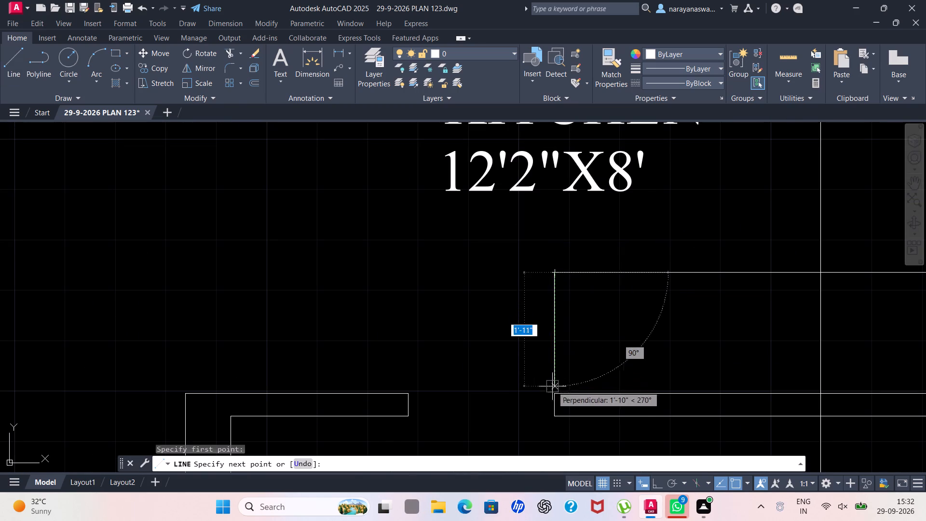
{"action": "left_click", "coordinate": [553, 393]}
{"action": "key", "text": "Escape"}
Trim the counter lines into a clean L-shaped corner and remove the excess line crossing the wall and the utility.
{"action": "scroll", "coordinate": [611, 215], "scroll_direction": "down", "scroll_amount": 2}
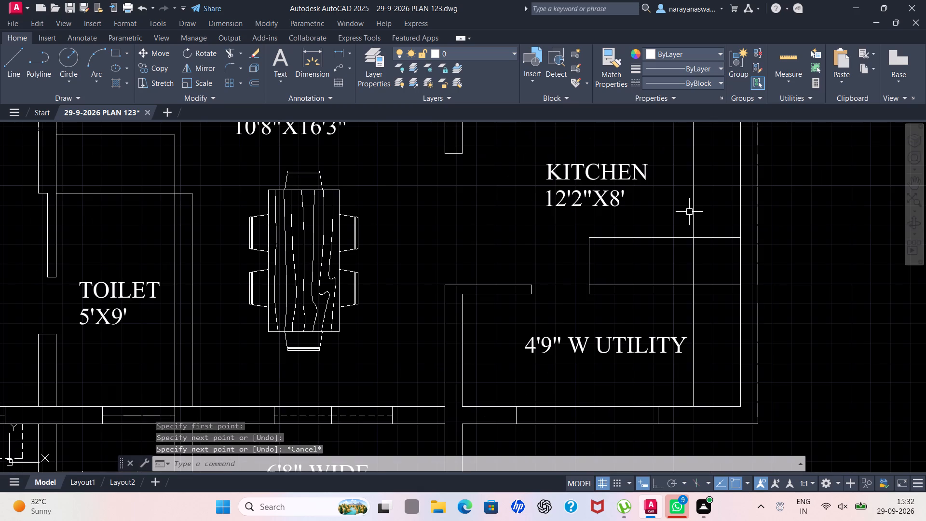
{"action": "type", "text": "TR"}
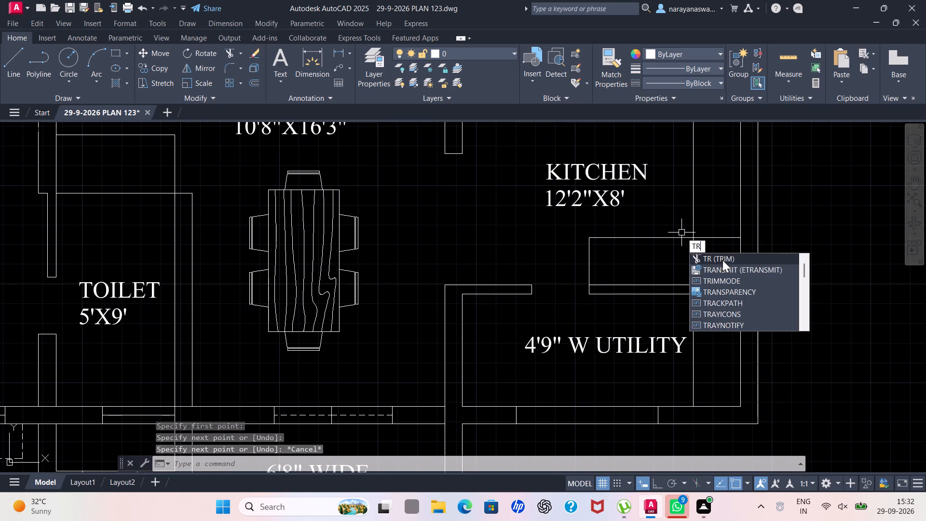
{"action": "left_click", "coordinate": [723, 260]}
{"action": "left_click_drag", "start_coordinate": [720, 223], "coordinate": [676, 261]}
{"action": "scroll", "coordinate": [687, 287], "scroll_direction": "up", "scroll_amount": 3}
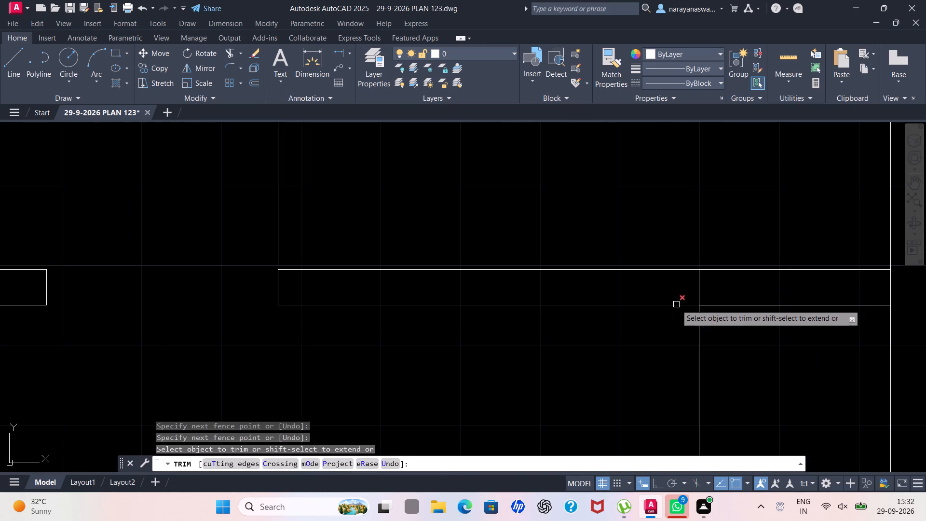
{"action": "left_click_drag", "start_coordinate": [689, 292], "coordinate": [722, 286]}
{"action": "scroll", "coordinate": [704, 295], "scroll_direction": "down", "scroll_amount": 3}
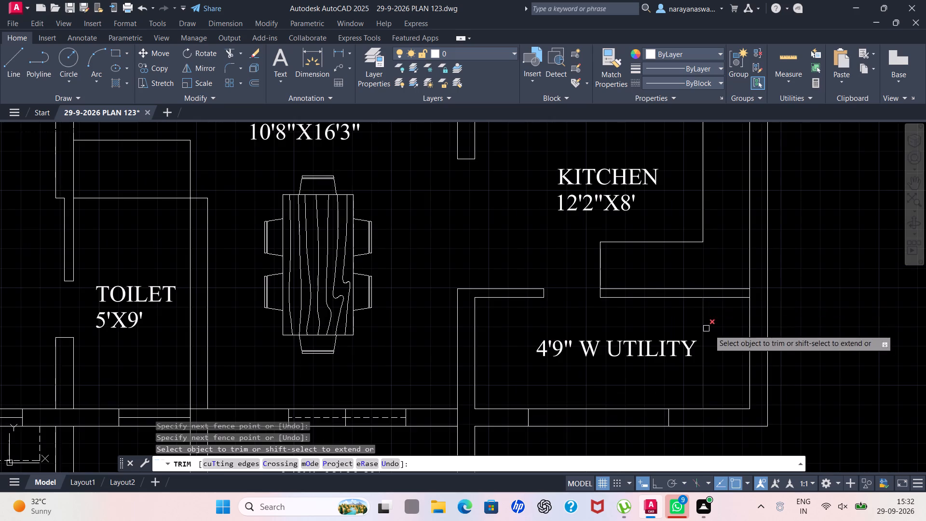
{"action": "left_click", "coordinate": [712, 329]}
{"action": "left_click", "coordinate": [690, 329]}
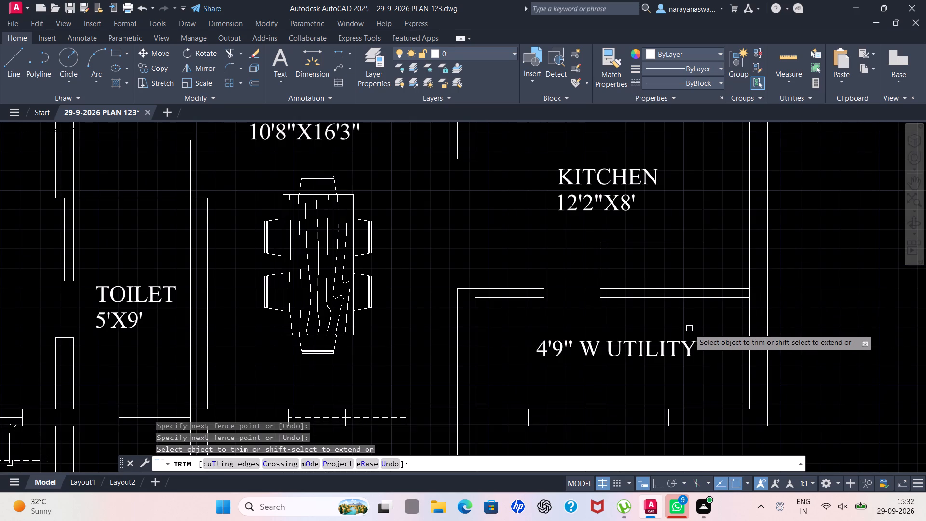
{"action": "key", "text": "Escape"}
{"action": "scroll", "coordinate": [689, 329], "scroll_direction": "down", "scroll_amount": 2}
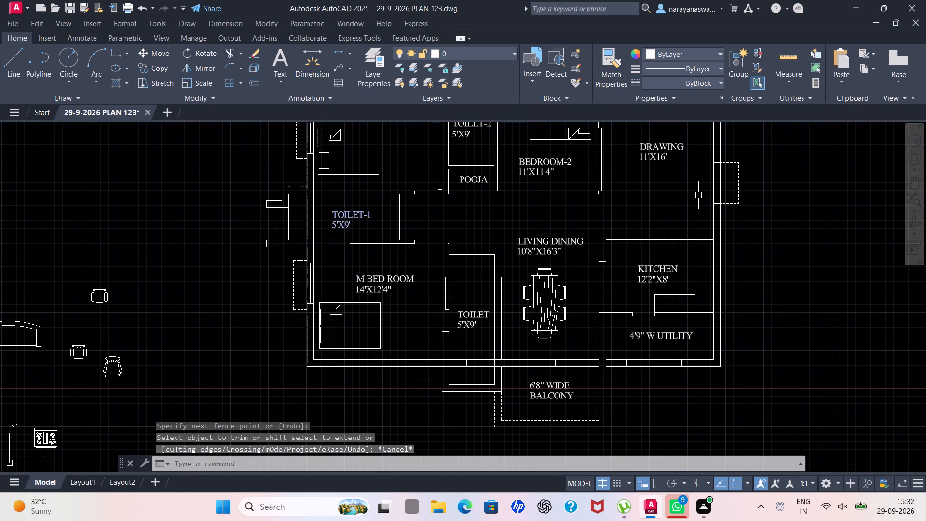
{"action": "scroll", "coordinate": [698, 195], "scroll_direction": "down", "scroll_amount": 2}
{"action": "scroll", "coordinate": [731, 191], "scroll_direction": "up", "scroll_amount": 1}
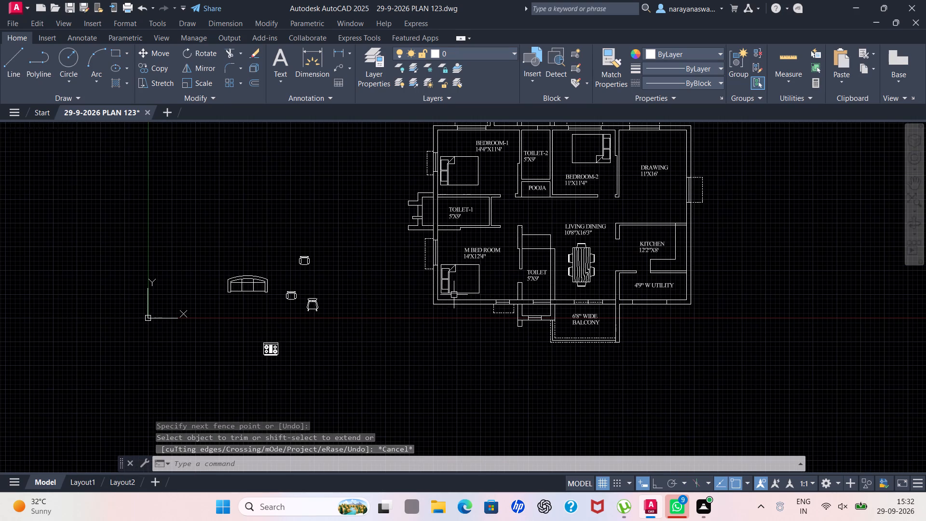
Rotate the loose stove block a quarter turn so that it stands upright.
{"action": "scroll", "coordinate": [300, 321], "scroll_direction": "up", "scroll_amount": 1}
{"action": "left_click", "coordinate": [274, 356]}
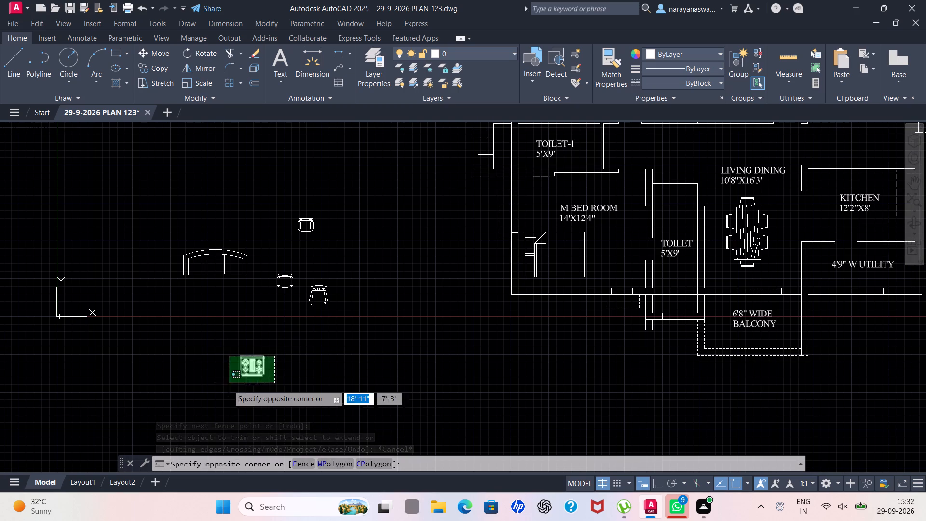
{"action": "left_click", "coordinate": [223, 389]}
{"action": "right_click", "coordinate": [223, 376]}
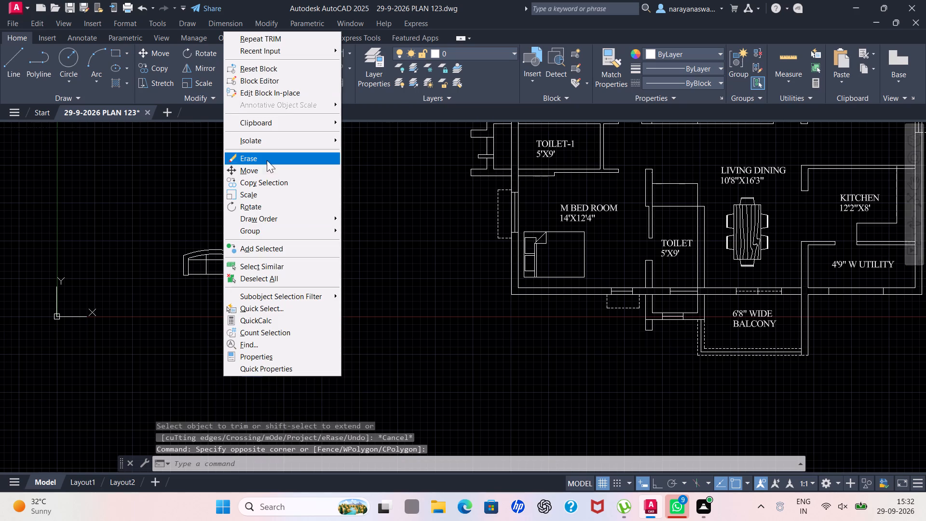
{"action": "left_click", "coordinate": [260, 202]}
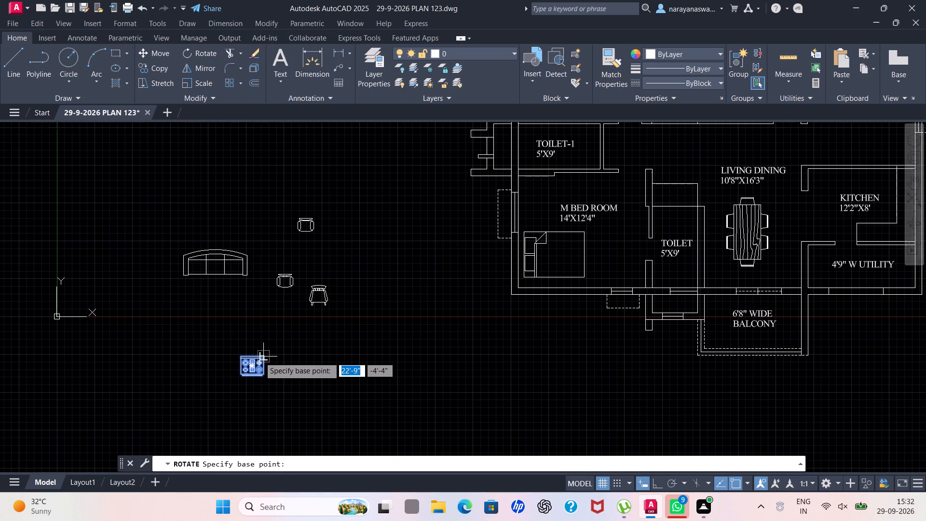
{"action": "left_click", "coordinate": [259, 357]}
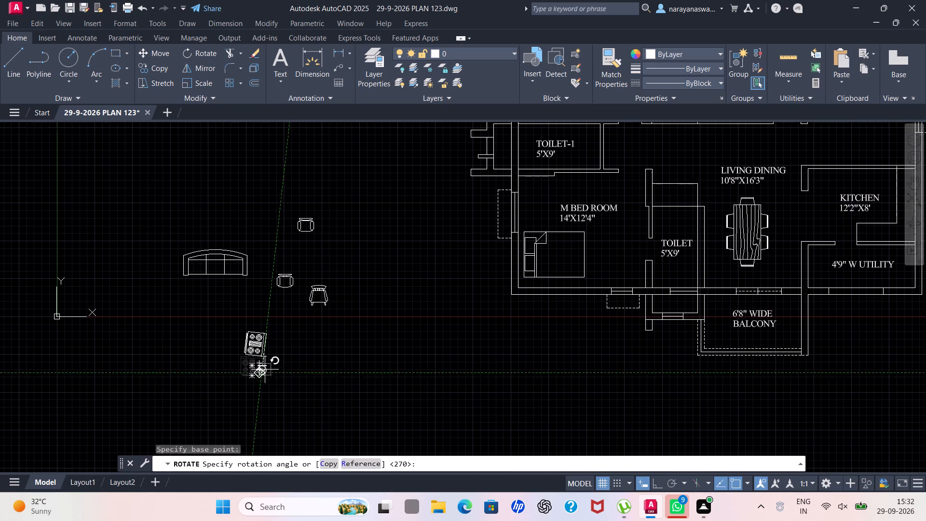
{"action": "left_click", "coordinate": [266, 369]}
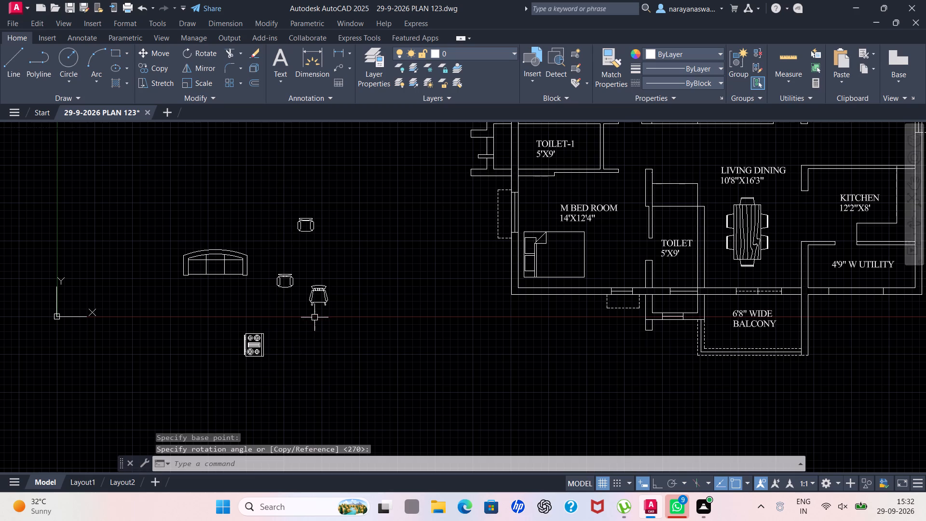
Move the rotated stove onto the KITCHEN counter, against the outer wall just above the counter's inner corner.
{"action": "left_click", "coordinate": [276, 329]}
{"action": "left_click", "coordinate": [232, 370]}
{"action": "right_click", "coordinate": [230, 364]}
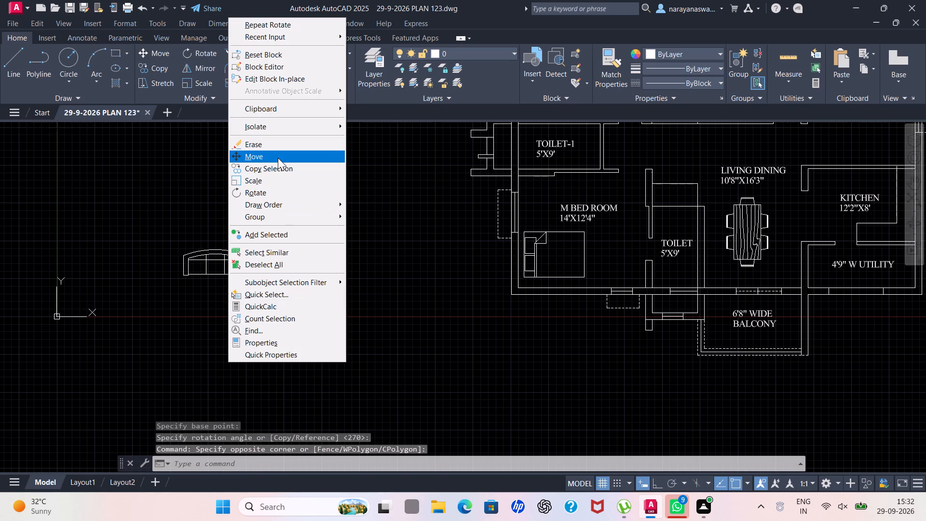
{"action": "left_click", "coordinate": [278, 158]}
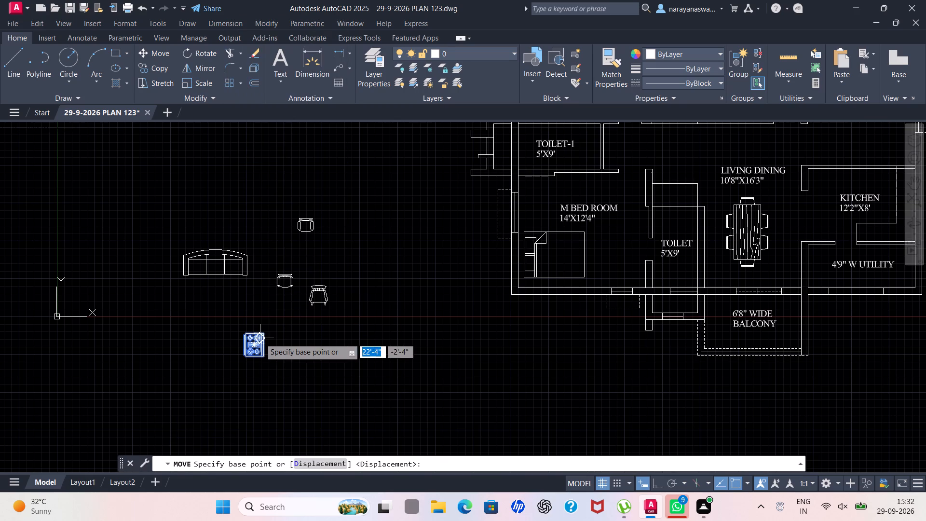
{"action": "left_click", "coordinate": [260, 338]}
{"action": "scroll", "coordinate": [386, 306], "scroll_direction": "down", "scroll_amount": 2}
{"action": "scroll", "coordinate": [634, 271], "scroll_direction": "up", "scroll_amount": 2}
{"action": "scroll", "coordinate": [531, 274], "scroll_direction": "up", "scroll_amount": 2}
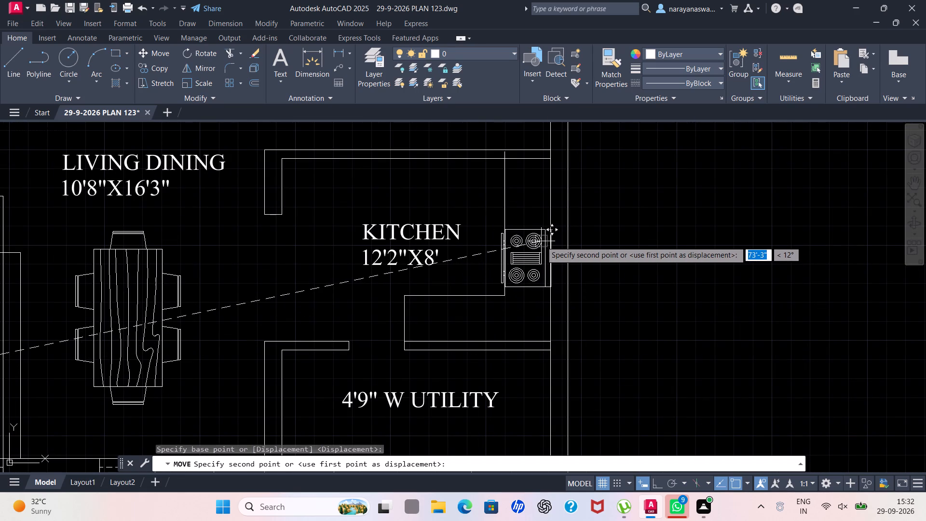
{"action": "left_click", "coordinate": [541, 241]}
Rotate the loose sofa a quarter turn counterclockwise so its curved back faces left.
{"action": "scroll", "coordinate": [540, 218], "scroll_direction": "down", "scroll_amount": 5}
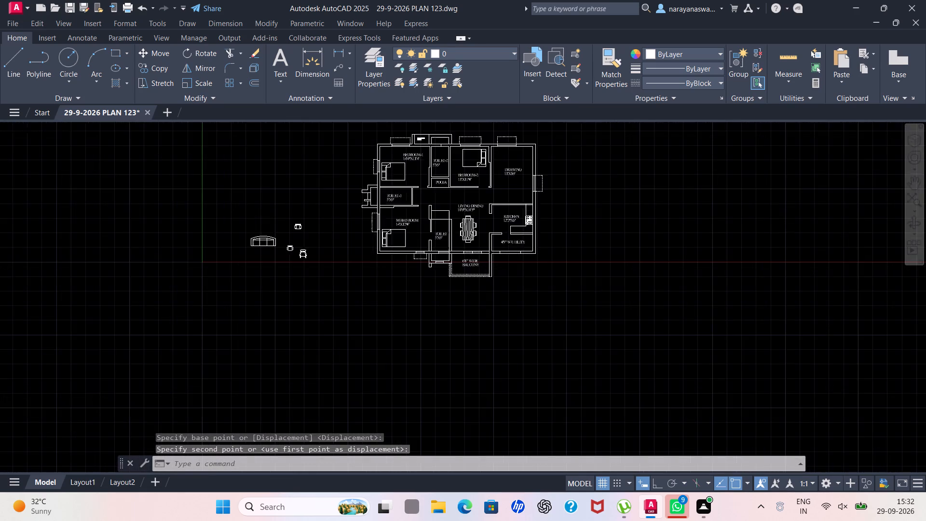
{"action": "scroll", "coordinate": [530, 153], "scroll_direction": "up", "scroll_amount": 2}
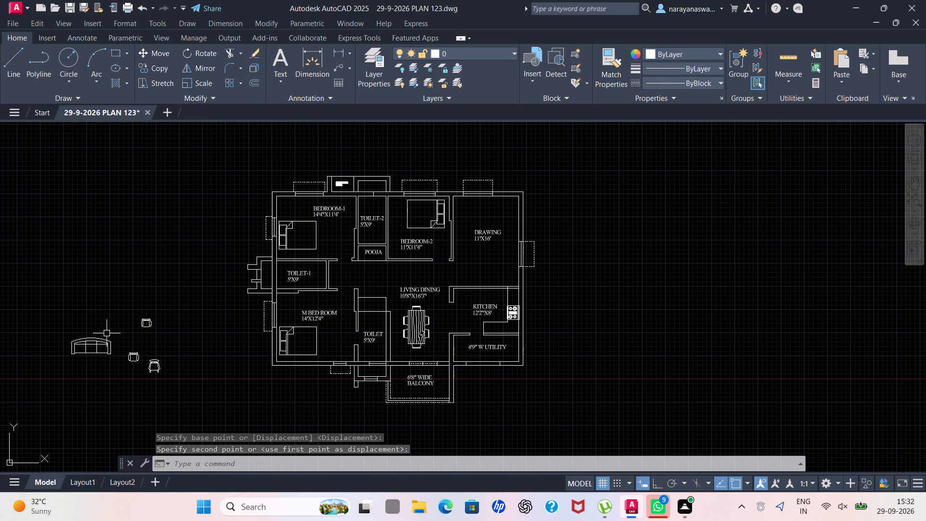
{"action": "left_click", "coordinate": [108, 335]}
{"action": "left_click", "coordinate": [70, 362]}
{"action": "right_click", "coordinate": [70, 362]}
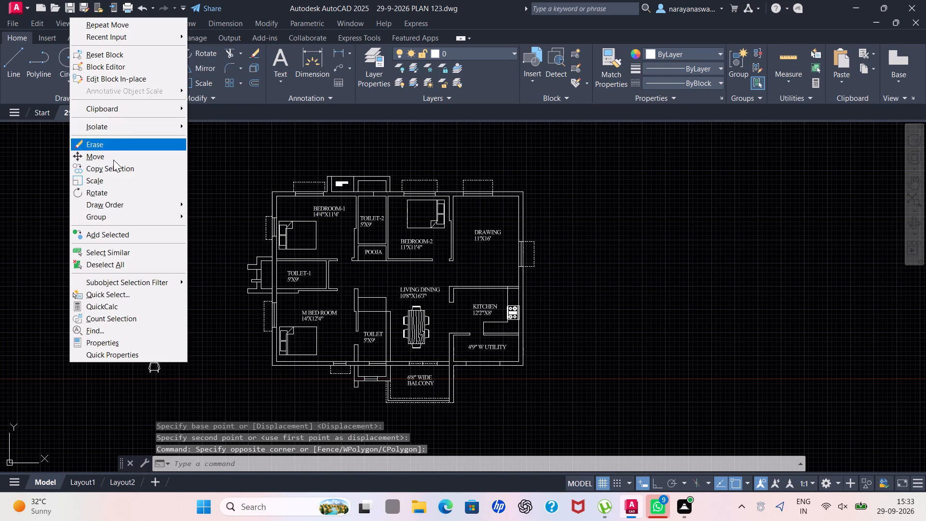
{"action": "left_click", "coordinate": [109, 189]}
{"action": "left_click", "coordinate": [68, 351]}
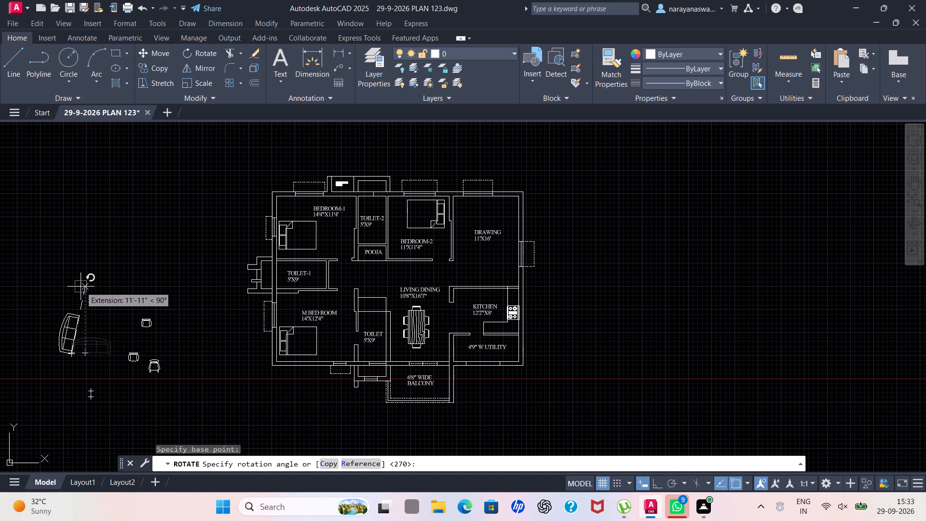
{"action": "left_click", "coordinate": [74, 248]}
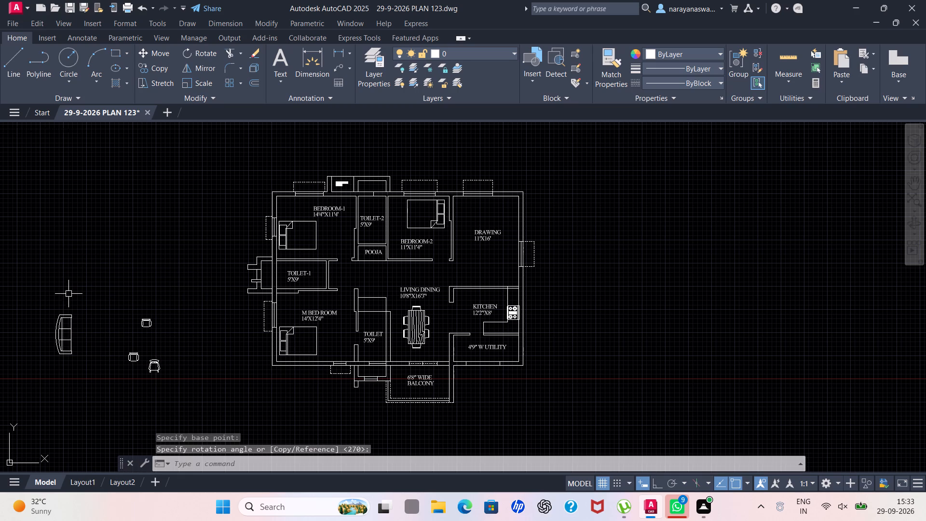
Move the rotated sofa into the DRAWING room, between the BEDROOM-2 wall and the room label.
{"action": "left_click", "coordinate": [95, 295]}
{"action": "left_click", "coordinate": [24, 380]}
{"action": "right_click", "coordinate": [24, 381]}
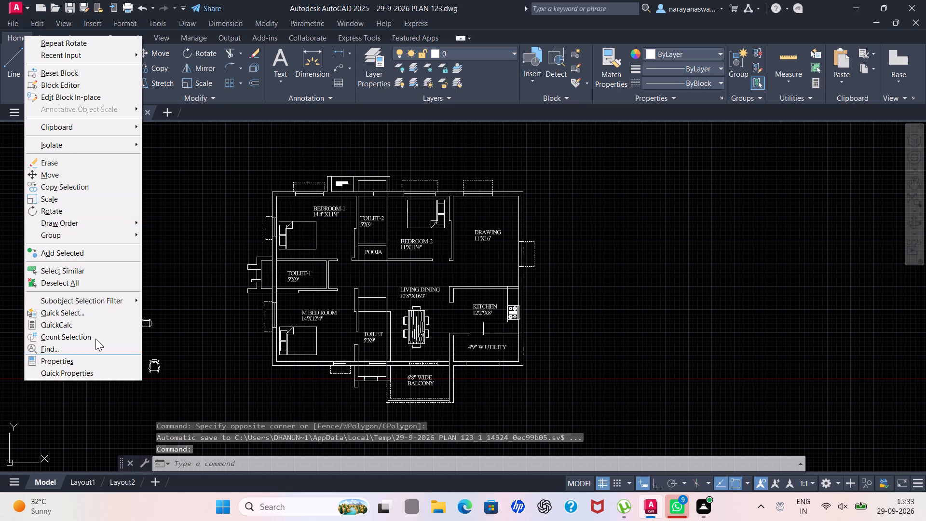
{"action": "left_click", "coordinate": [82, 174]}
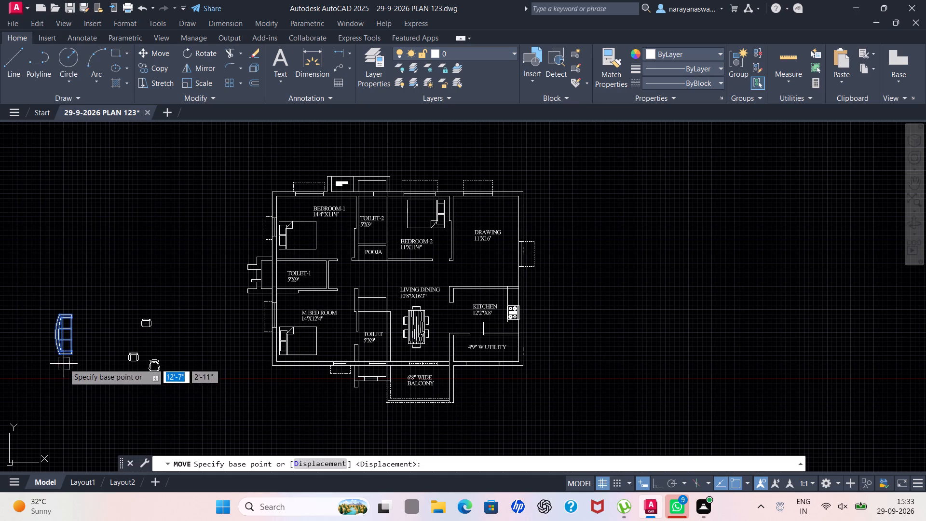
{"action": "left_click", "coordinate": [63, 353]}
{"action": "scroll", "coordinate": [464, 246], "scroll_direction": "up", "scroll_amount": 1}
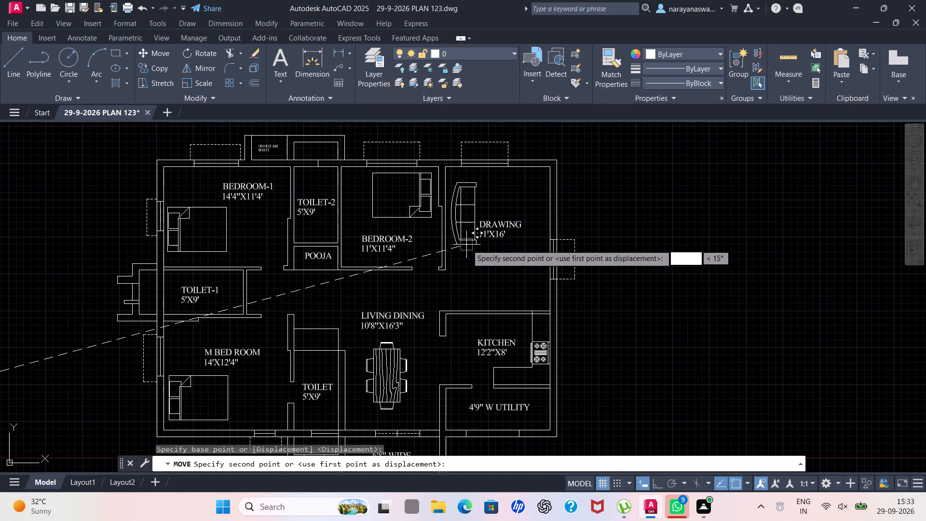
{"action": "scroll", "coordinate": [469, 255], "scroll_direction": "up", "scroll_amount": 2}
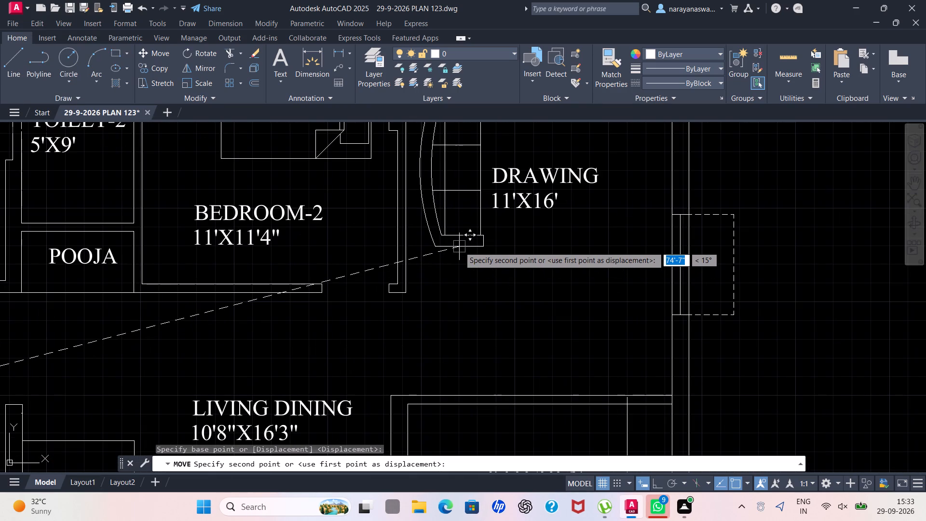
{"action": "left_click", "coordinate": [459, 247]}
Copy the uppermost loose armchair into the DRAWING room, just above and to the right of the sofa.
{"action": "scroll", "coordinate": [442, 233], "scroll_direction": "down", "scroll_amount": 3}
{"action": "scroll", "coordinate": [159, 334], "scroll_direction": "up", "scroll_amount": 2}
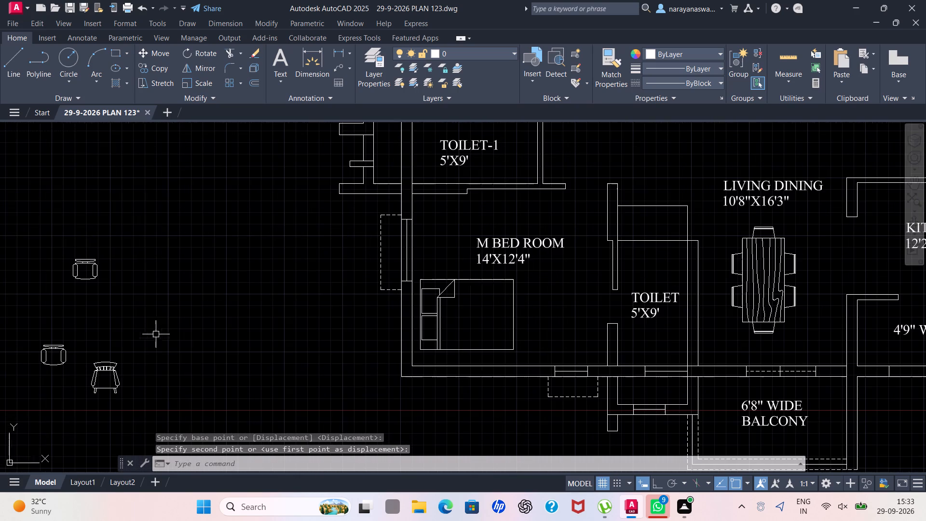
{"action": "left_click_drag", "start_coordinate": [136, 213], "coordinate": [141, 215]}
{"action": "left_click", "coordinate": [50, 289]}
{"action": "right_click", "coordinate": [49, 286]}
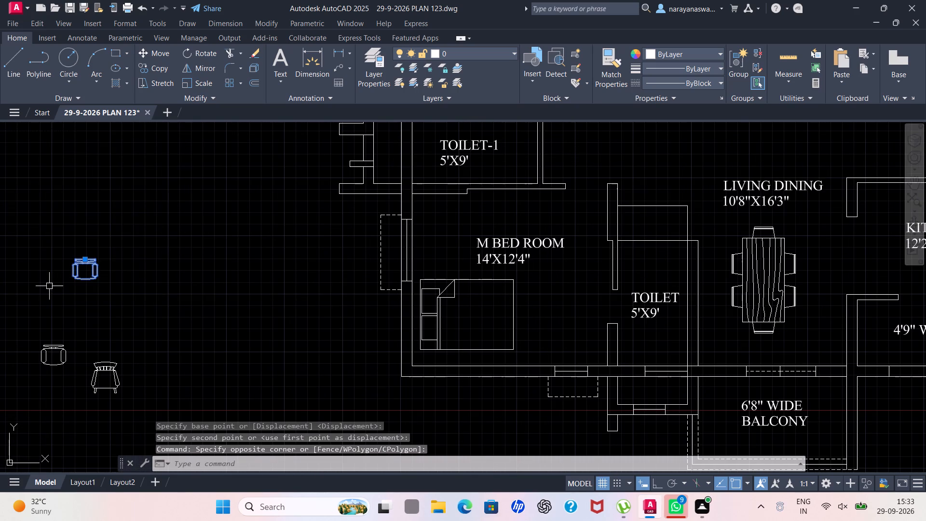
{"action": "left_click", "coordinate": [116, 294]}
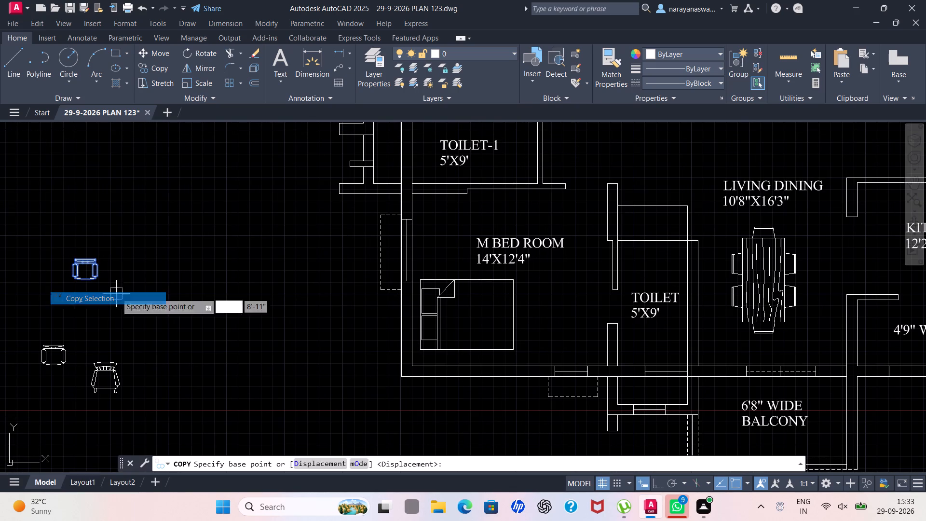
{"action": "left_click", "coordinate": [95, 272]}
{"action": "scroll", "coordinate": [316, 238], "scroll_direction": "down", "scroll_amount": 2}
{"action": "scroll", "coordinate": [651, 166], "scroll_direction": "up", "scroll_amount": 2}
{"action": "scroll", "coordinate": [633, 139], "scroll_direction": "down", "scroll_amount": 5}
{"action": "scroll", "coordinate": [618, 104], "scroll_direction": "up", "scroll_amount": 2}
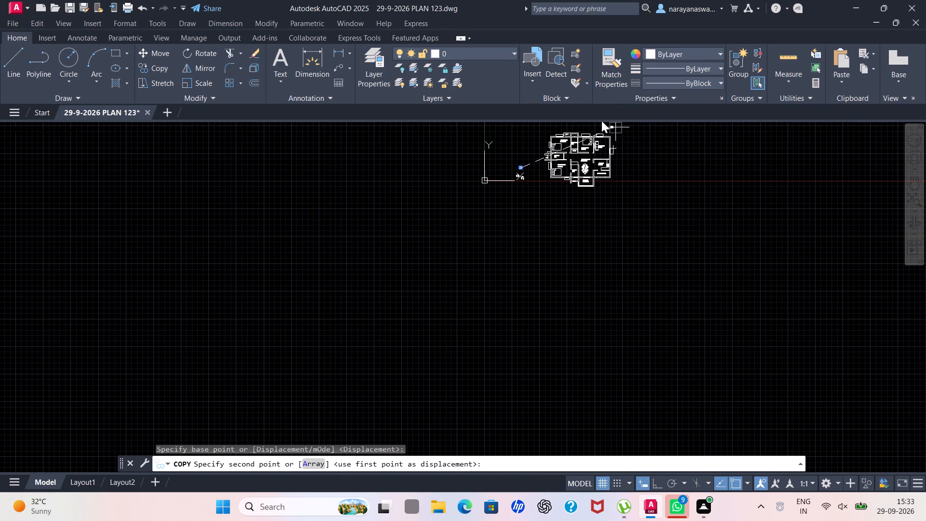
{"action": "scroll", "coordinate": [625, 140], "scroll_direction": "up", "scroll_amount": 3}
{"action": "scroll", "coordinate": [552, 120], "scroll_direction": "up", "scroll_amount": 2}
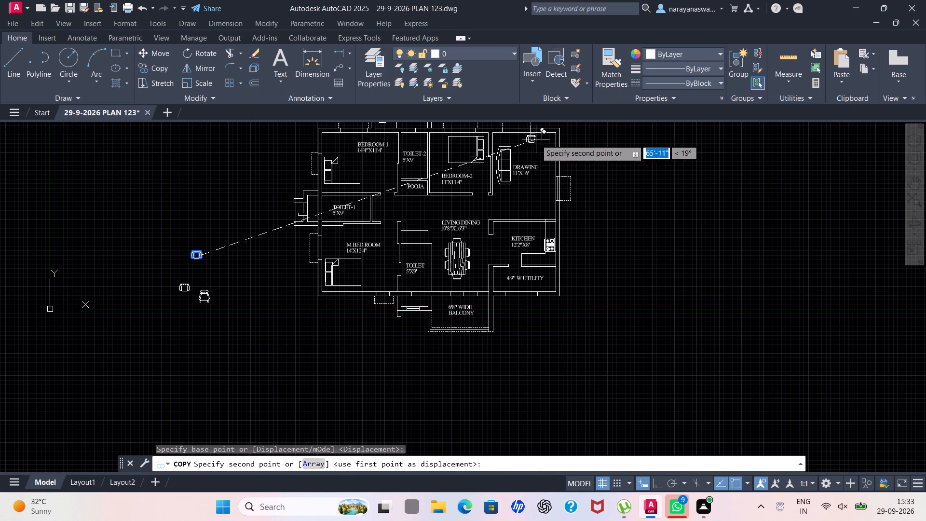
{"action": "scroll", "coordinate": [536, 139], "scroll_direction": "up", "scroll_amount": 4}
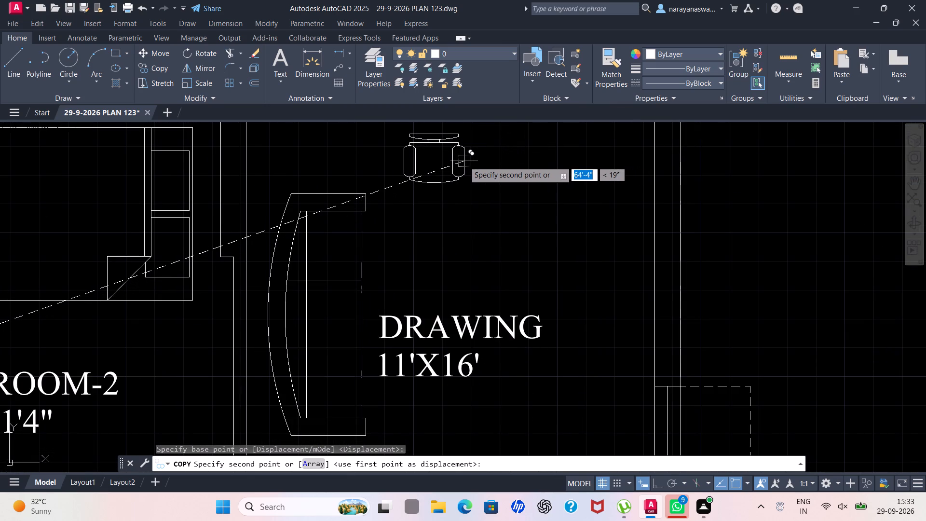
{"action": "left_click", "coordinate": [464, 161]}
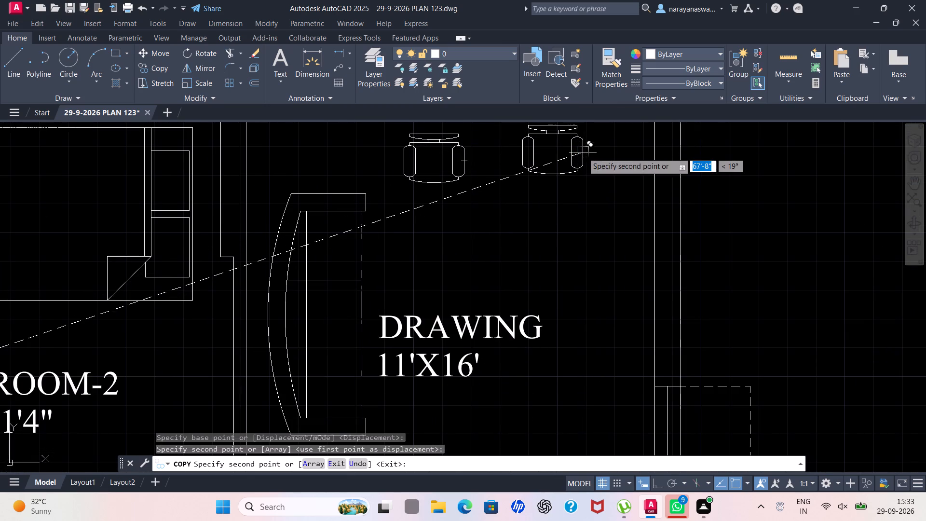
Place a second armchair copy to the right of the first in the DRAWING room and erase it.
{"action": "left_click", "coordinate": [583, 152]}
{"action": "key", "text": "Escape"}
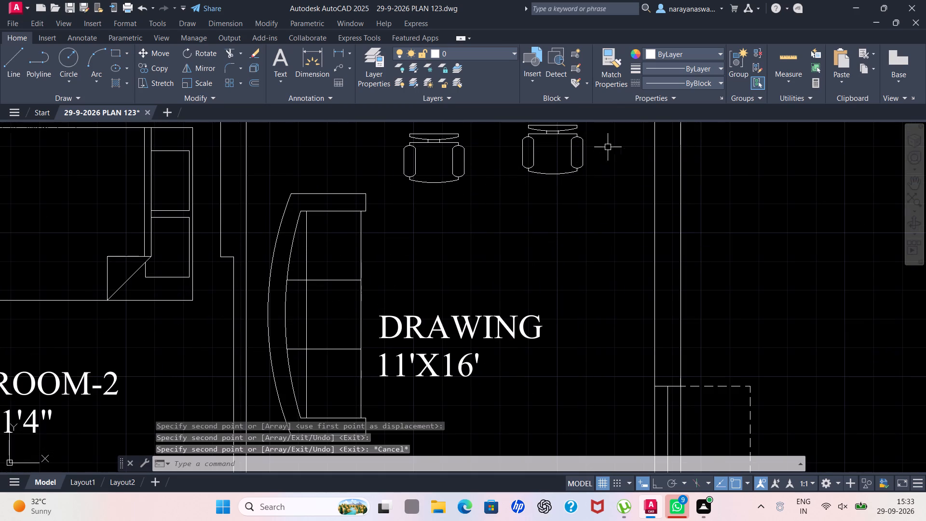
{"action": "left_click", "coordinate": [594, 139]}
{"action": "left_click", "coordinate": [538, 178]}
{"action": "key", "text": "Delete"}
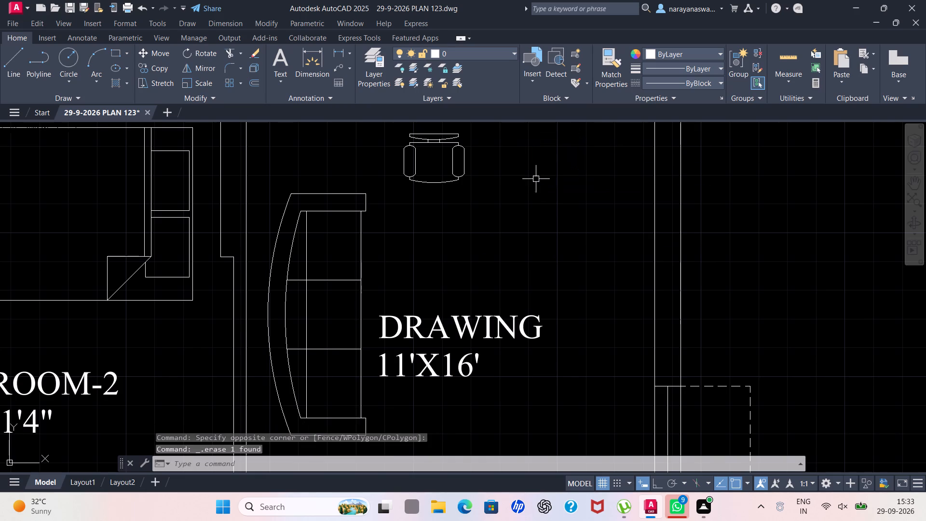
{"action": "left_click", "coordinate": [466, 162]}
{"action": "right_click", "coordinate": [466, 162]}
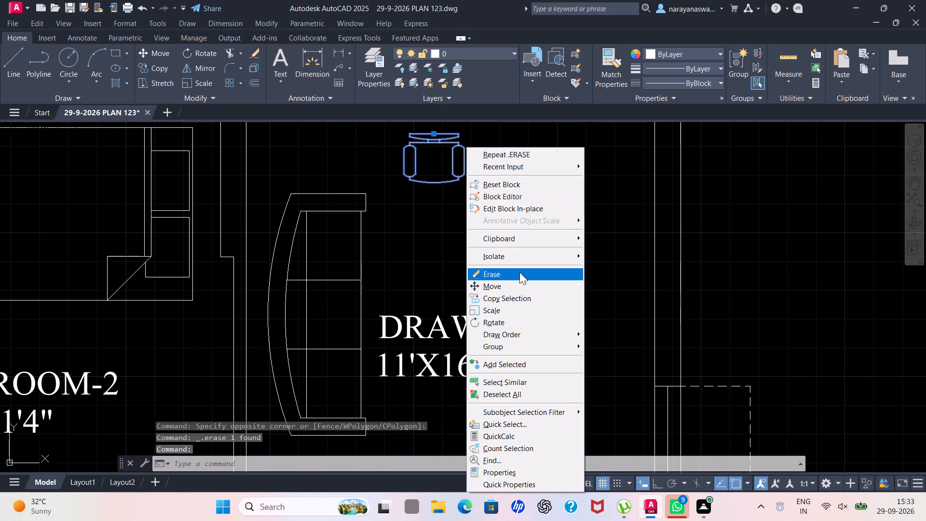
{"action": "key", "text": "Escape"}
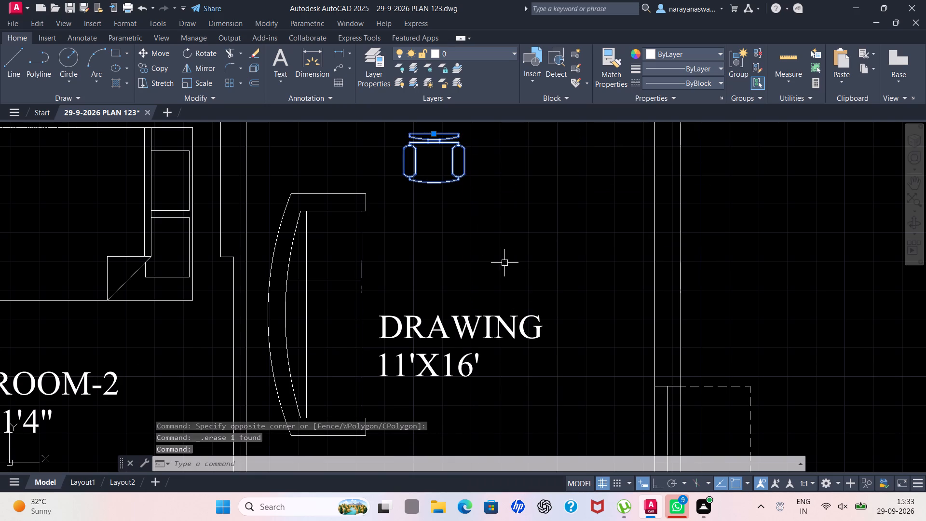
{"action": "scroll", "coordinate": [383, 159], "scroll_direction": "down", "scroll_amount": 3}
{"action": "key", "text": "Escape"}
Move the original uppermost loose armchair into the DRAWING room, to the right of the copied armchair near the outer wall.
{"action": "scroll", "coordinate": [163, 203], "scroll_direction": "down", "scroll_amount": 2}
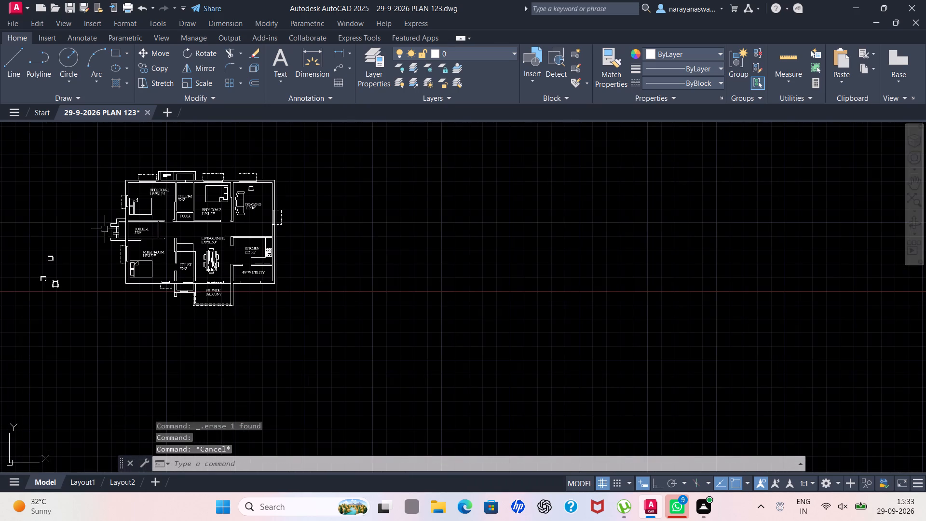
{"action": "scroll", "coordinate": [64, 254], "scroll_direction": "up", "scroll_amount": 1}
{"action": "left_click", "coordinate": [64, 252]}
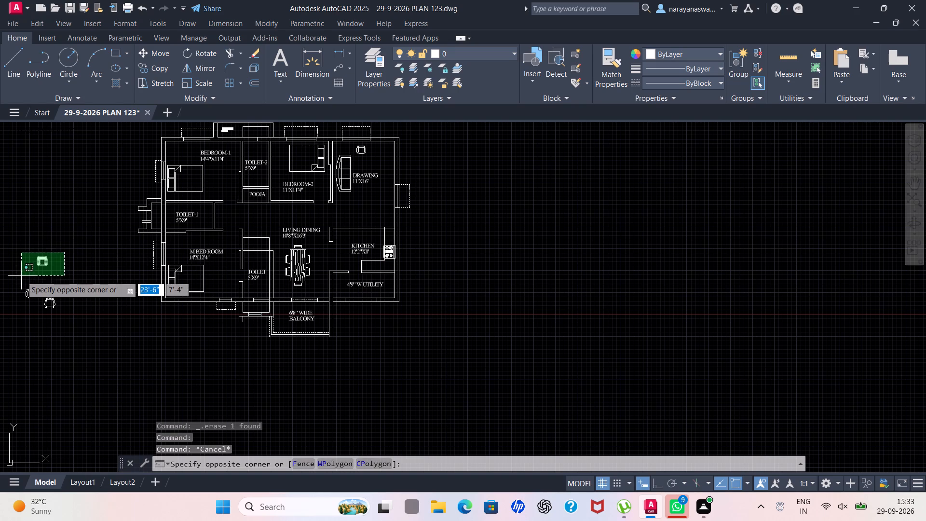
{"action": "left_click", "coordinate": [21, 276]}
{"action": "right_click", "coordinate": [21, 276]}
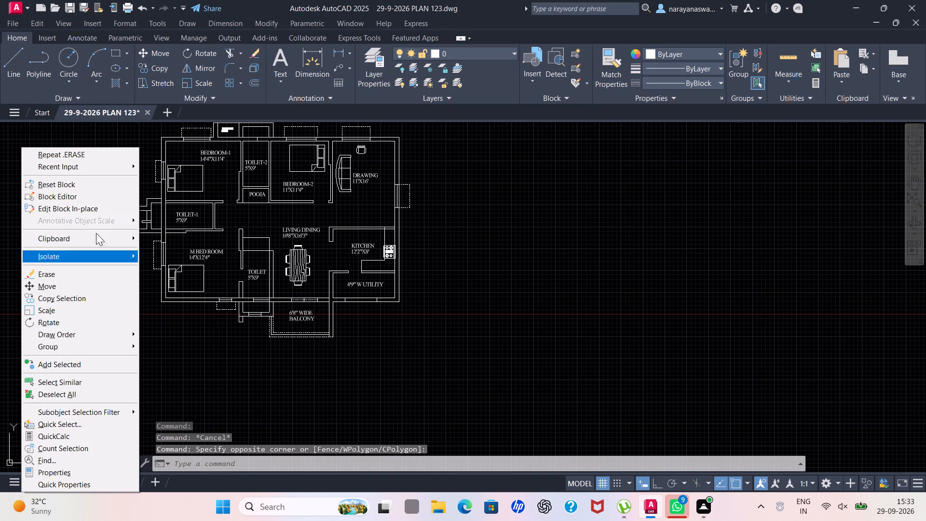
{"action": "left_click", "coordinate": [65, 289]}
{"action": "left_click", "coordinate": [46, 257]}
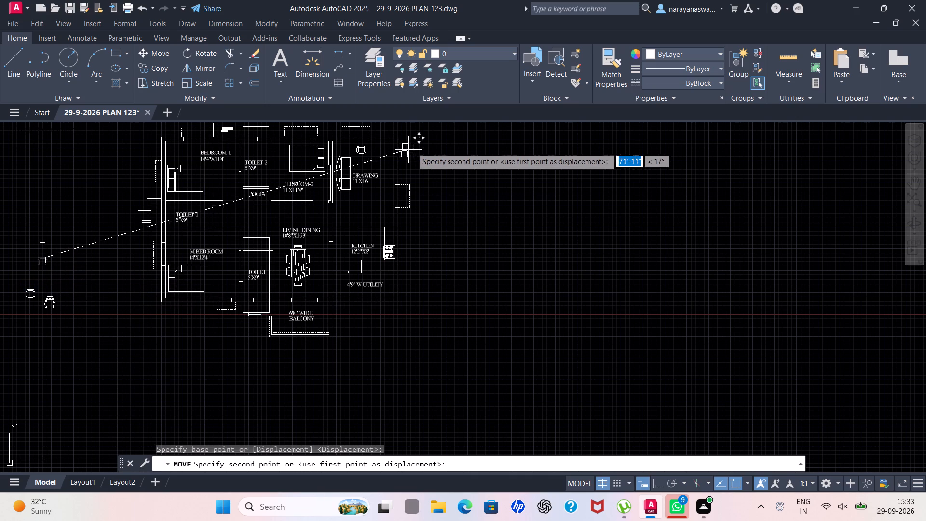
{"action": "scroll", "coordinate": [406, 144], "scroll_direction": "up", "scroll_amount": 2}
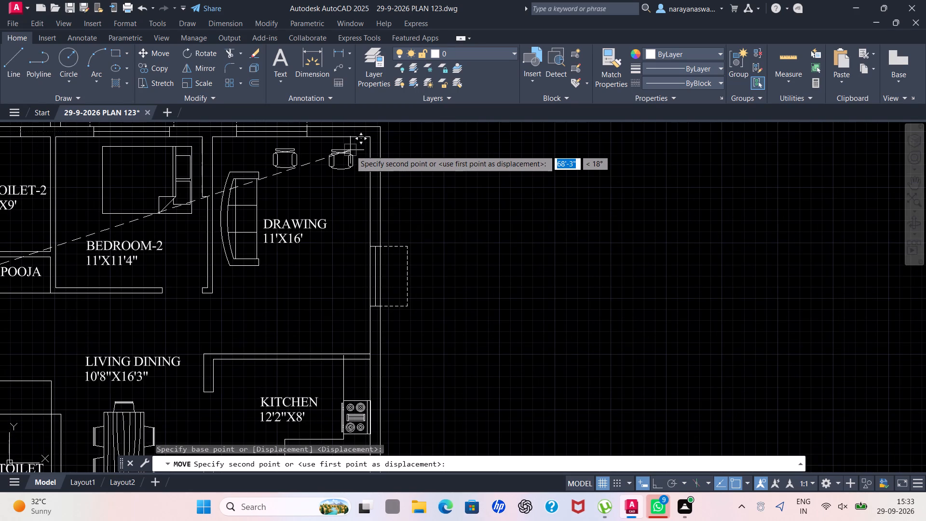
{"action": "scroll", "coordinate": [350, 150], "scroll_direction": "up", "scroll_amount": 1}
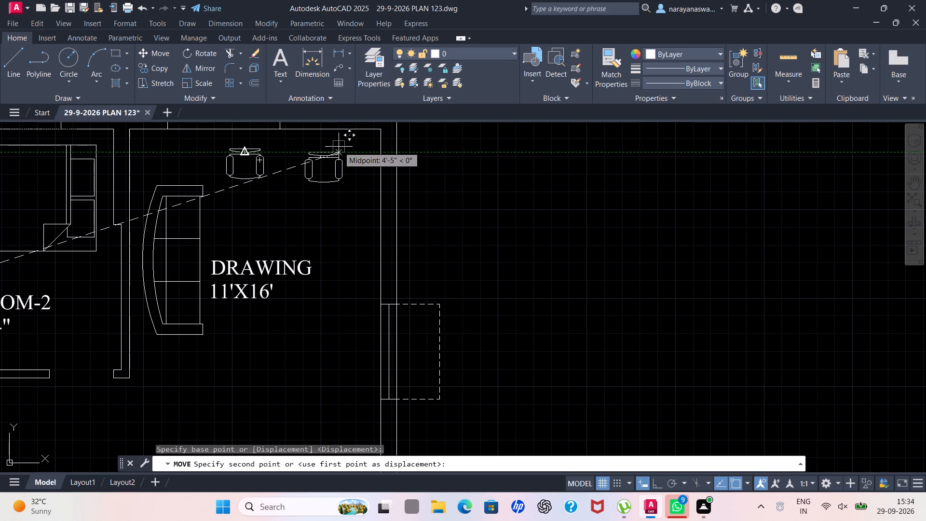
{"action": "left_click", "coordinate": [339, 147]}
{"action": "scroll", "coordinate": [342, 196], "scroll_direction": "up", "scroll_amount": 2}
{"action": "scroll", "coordinate": [331, 190], "scroll_direction": "down", "scroll_amount": 2}
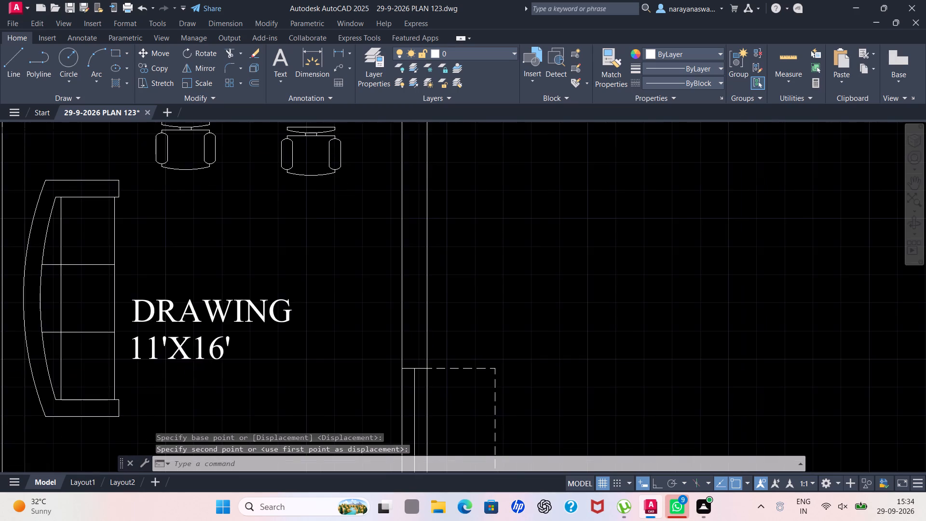
Move the right armchair in the DRAWING room straight up to line up with the armchair beside it.
{"action": "scroll", "coordinate": [322, 171], "scroll_direction": "up", "scroll_amount": 1}
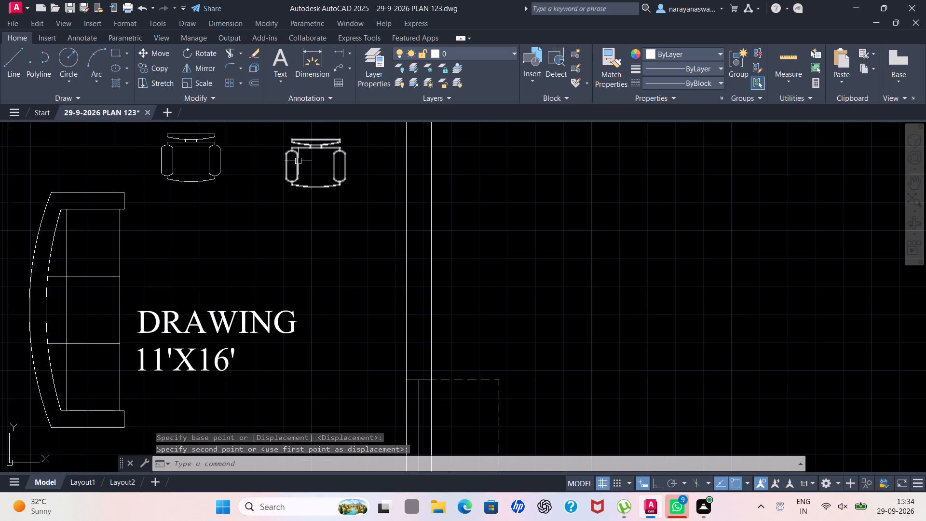
{"action": "left_click", "coordinate": [298, 161]}
{"action": "right_click", "coordinate": [298, 161]}
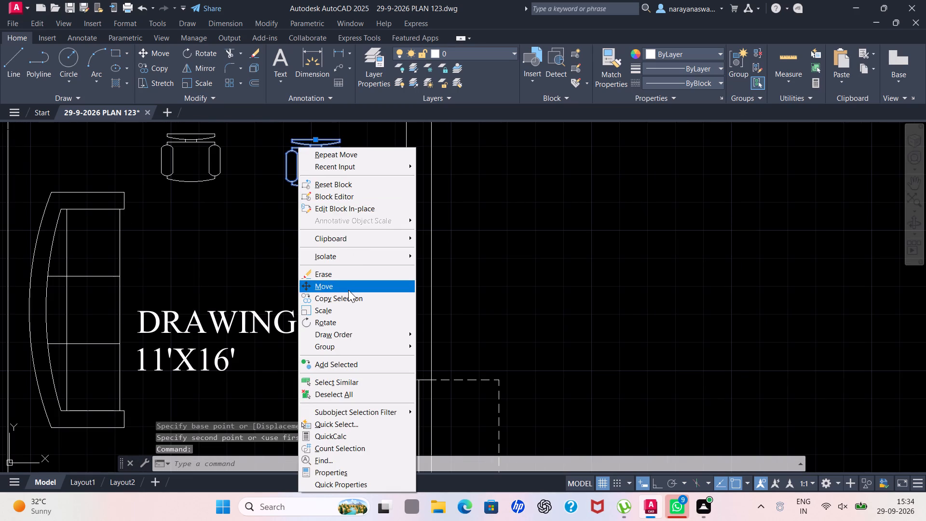
{"action": "left_click_drag", "start_coordinate": [348, 289], "coordinate": [353, 281]}
{"action": "left_click", "coordinate": [321, 146]}
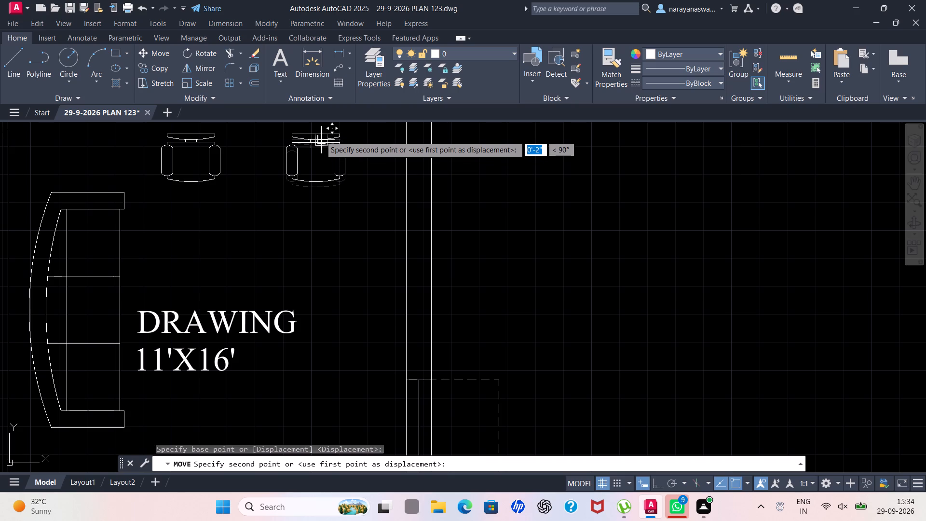
{"action": "left_click", "coordinate": [320, 136]}
{"action": "scroll", "coordinate": [215, 148], "scroll_direction": "up", "scroll_amount": 1}
{"action": "scroll", "coordinate": [219, 151], "scroll_direction": "down", "scroll_amount": 2}
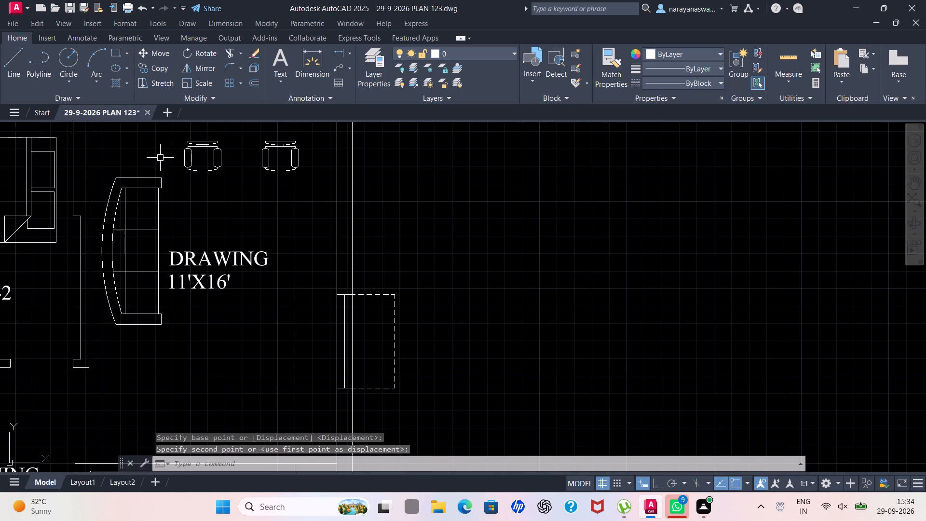
Scale up the left armchair in the DRAWING room freehand, using its right armrest as the base point.
{"action": "left_click_drag", "start_coordinate": [226, 136], "coordinate": [220, 137]}
{"action": "left_click", "coordinate": [193, 161]}
{"action": "right_click", "coordinate": [193, 161]}
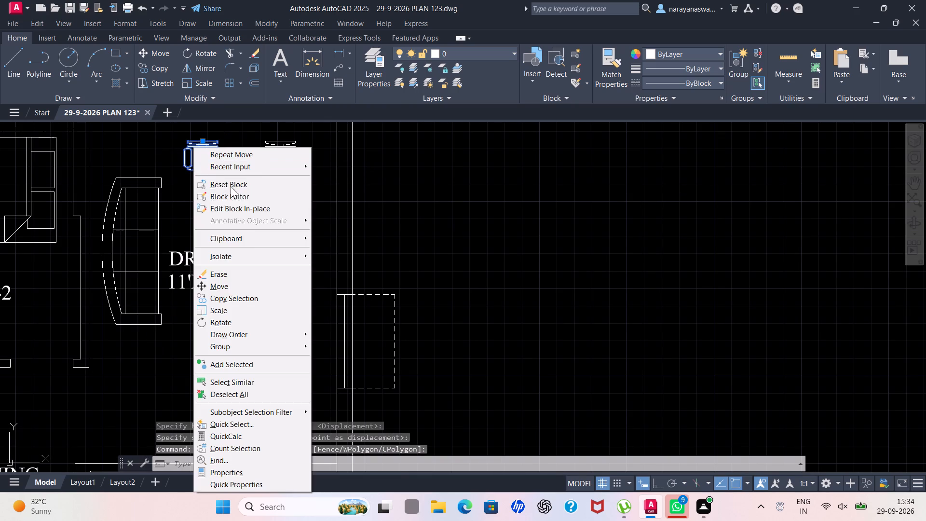
{"action": "left_click", "coordinate": [232, 308]}
{"action": "left_click", "coordinate": [218, 153]}
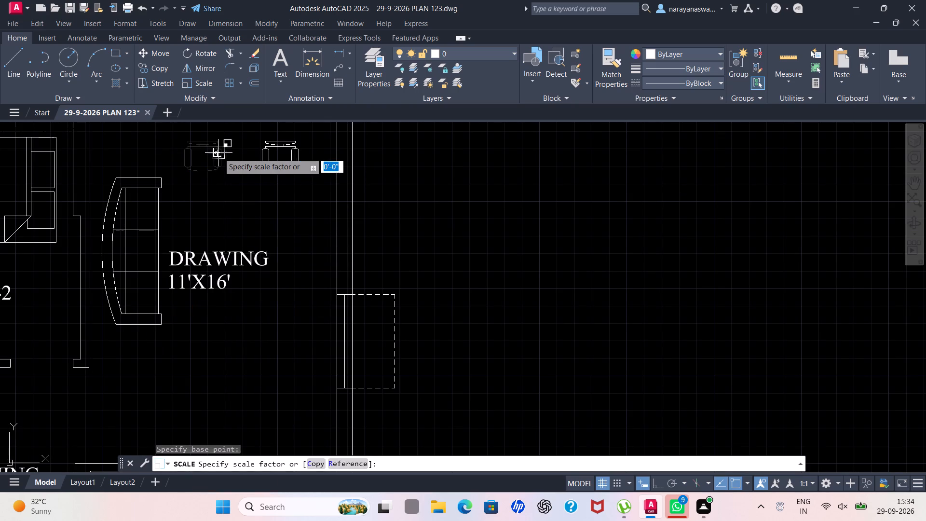
{"action": "left_click", "coordinate": [233, 130]}
Scale up the right armchair in the DRAWING room to nearly the same size as the left one.
{"action": "left_click", "coordinate": [294, 150]}
{"action": "right_click", "coordinate": [294, 149]}
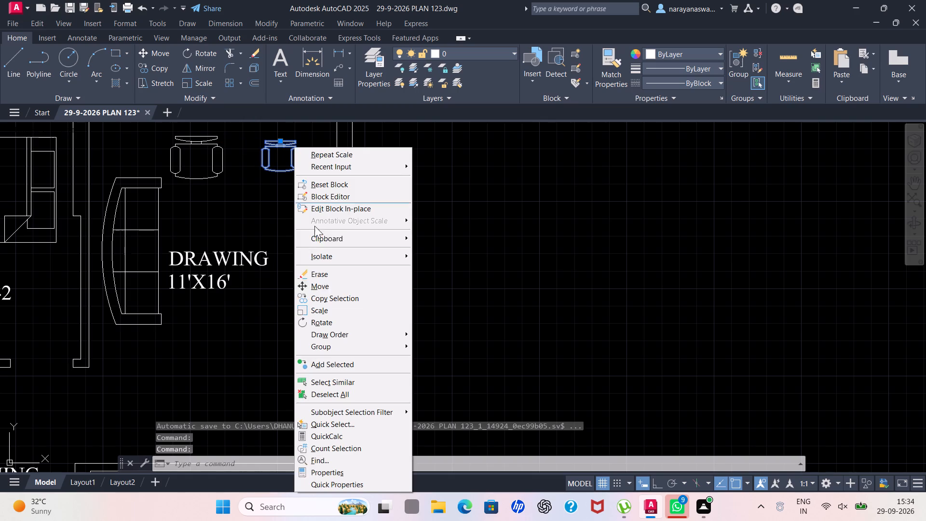
{"action": "left_click", "coordinate": [327, 307]}
{"action": "left_click", "coordinate": [302, 160]}
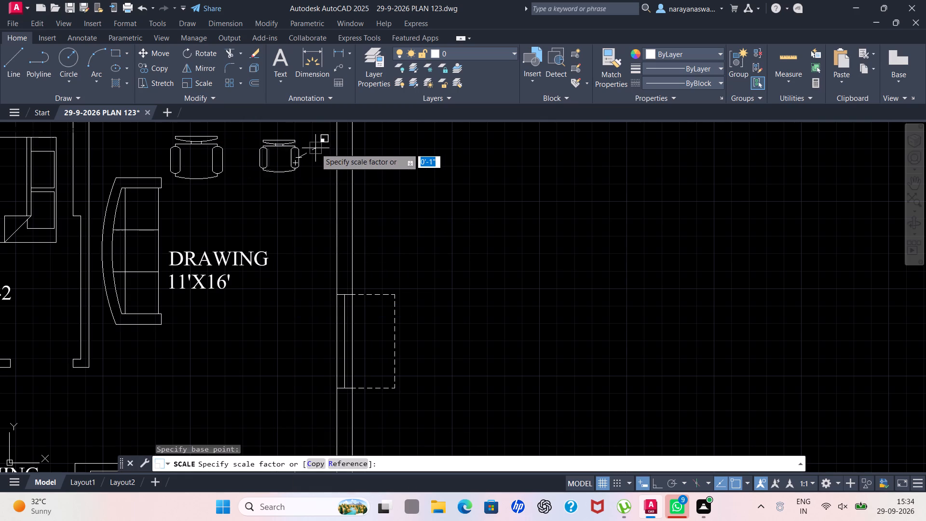
{"action": "left_click", "coordinate": [321, 147]}
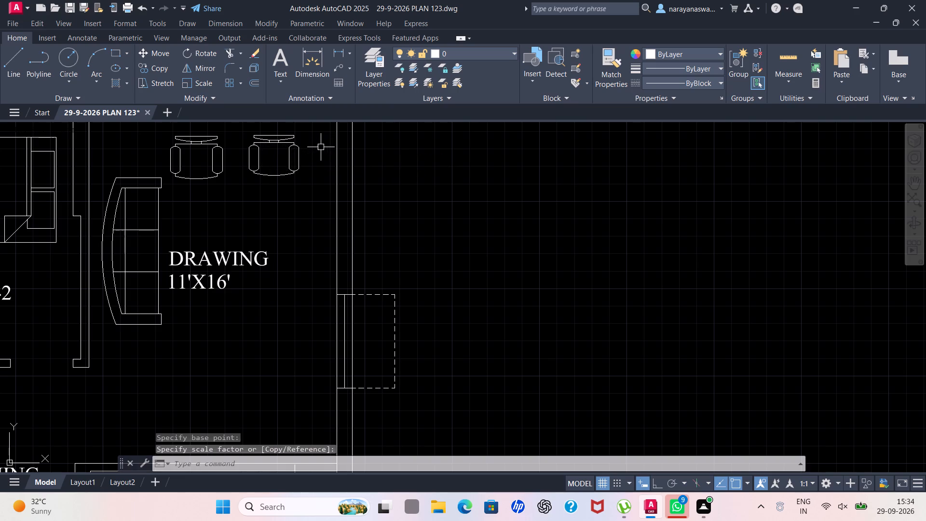
{"action": "scroll", "coordinate": [251, 202], "scroll_direction": "down", "scroll_amount": 2}
{"action": "scroll", "coordinate": [229, 172], "scroll_direction": "up", "scroll_amount": 1}
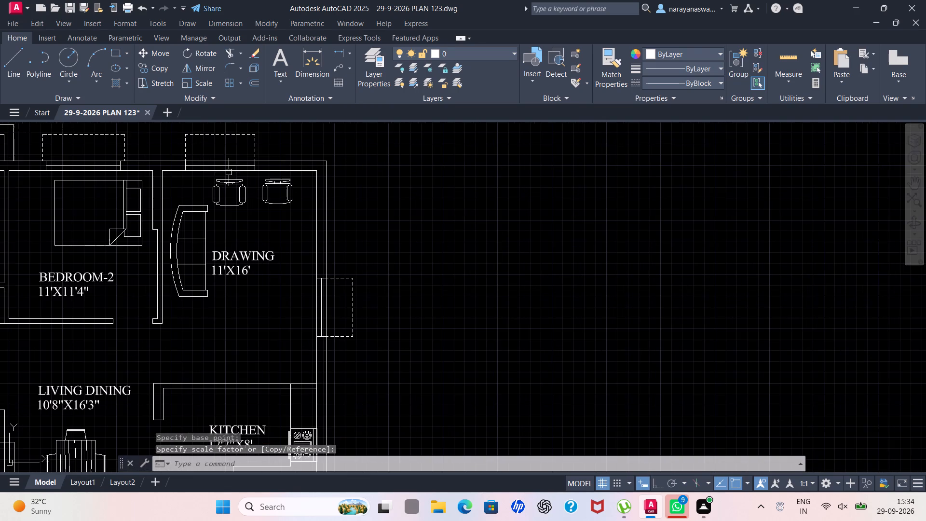
Draw a horizontal reference line from the midpoint of the left armchair's front edge to just past the right armchair.
{"action": "scroll", "coordinate": [249, 176], "scroll_direction": "up", "scroll_amount": 3}
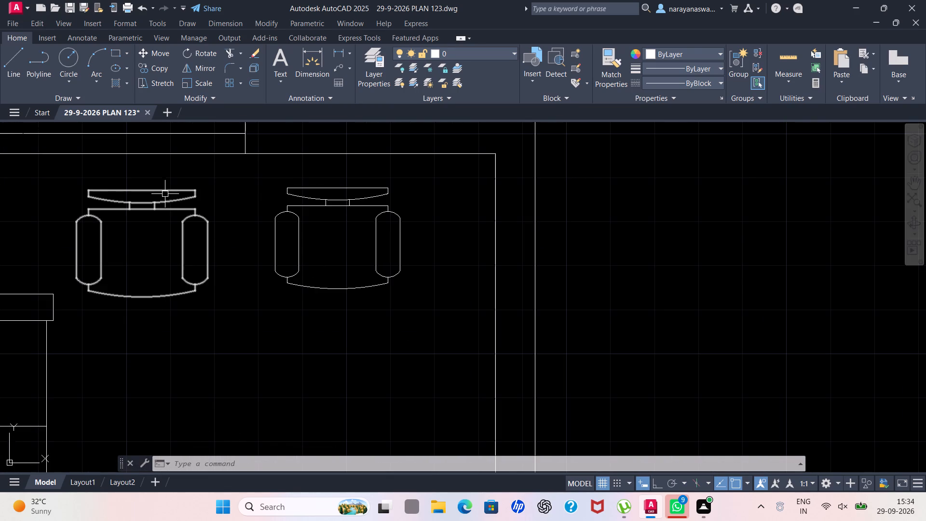
{"action": "left_click", "coordinate": [6, 52]}
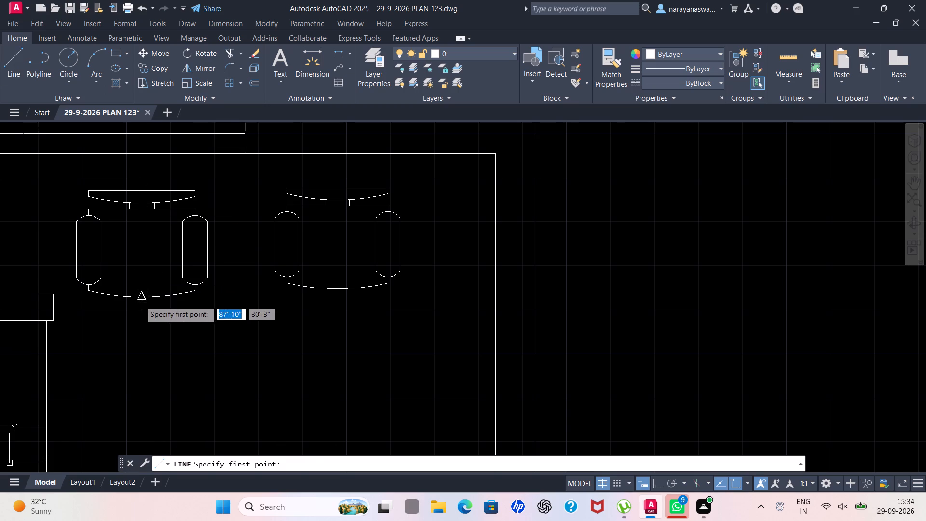
{"action": "left_click_drag", "start_coordinate": [141, 298], "coordinate": [163, 298]}
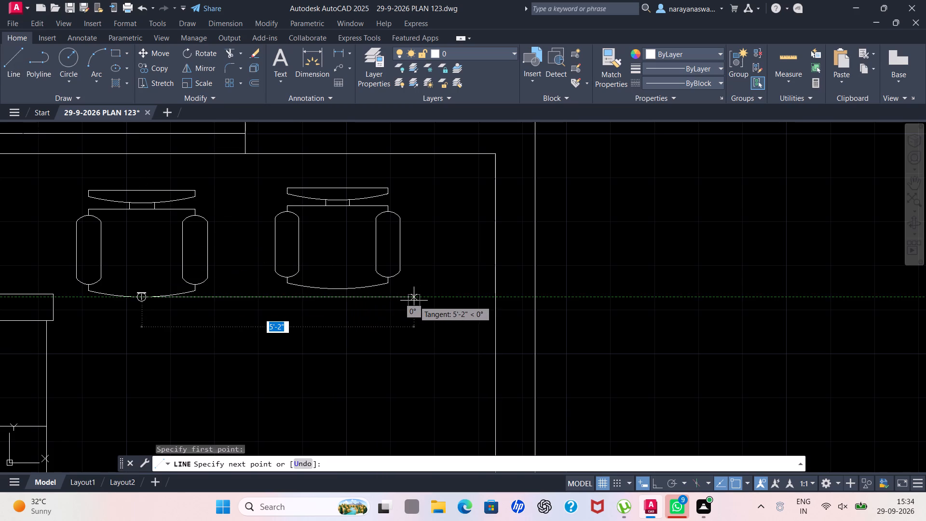
{"action": "left_click", "coordinate": [419, 301]}
{"action": "key", "text": "Escape"}
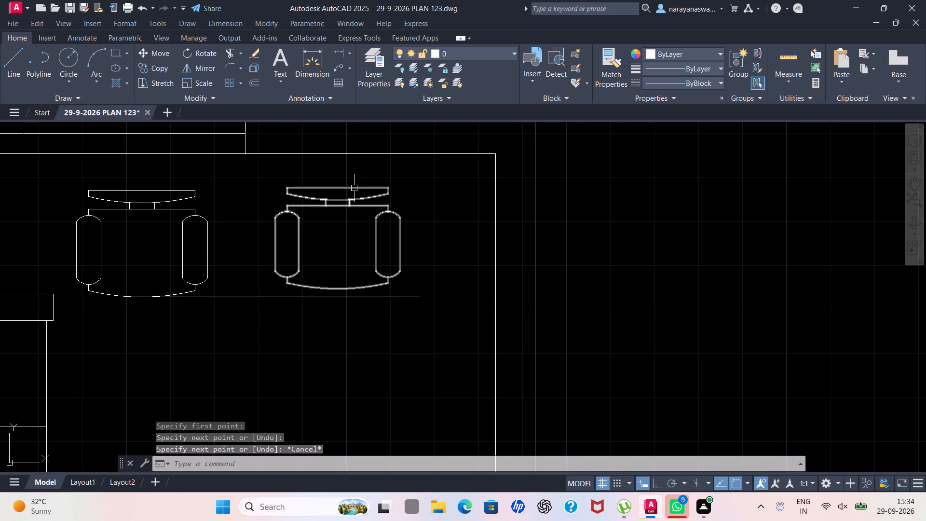
Move the right armchair down so the midpoint of its front edge sits on the reference line.
{"action": "left_click", "coordinate": [358, 180]}
{"action": "left_click", "coordinate": [332, 212]}
{"action": "right_click", "coordinate": [332, 202]}
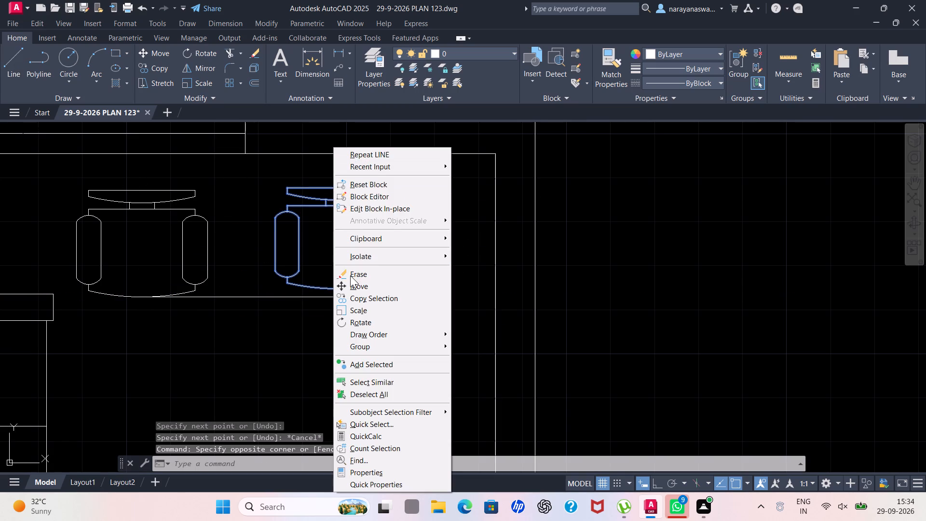
{"action": "left_click", "coordinate": [352, 287]}
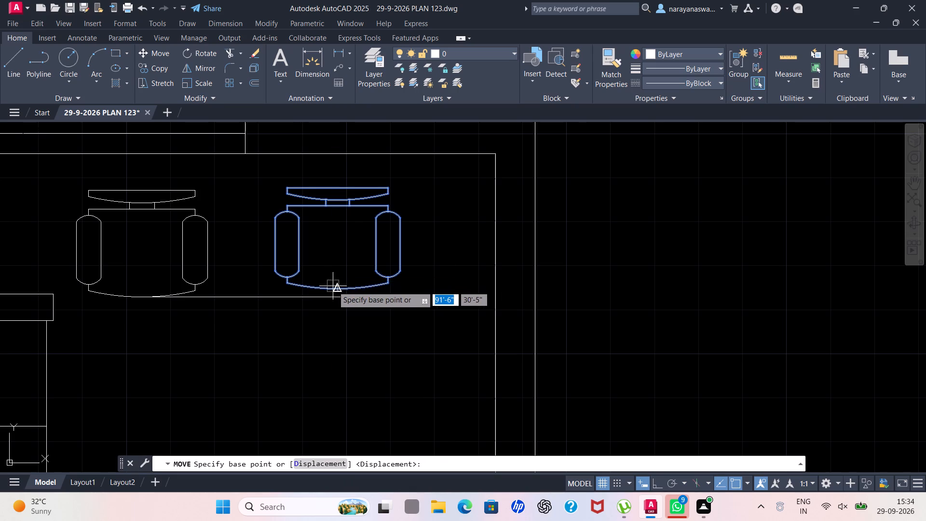
{"action": "left_click", "coordinate": [334, 287]}
{"action": "left_click", "coordinate": [335, 299]}
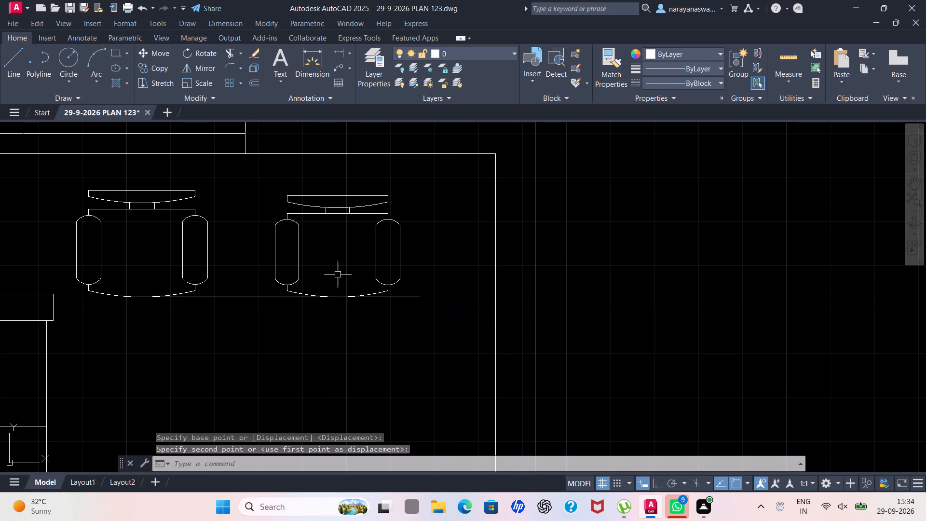
{"action": "key", "text": "Escape"}
Erase the horizontal reference line beneath the two armchairs.
{"action": "left_click", "coordinate": [255, 299]}
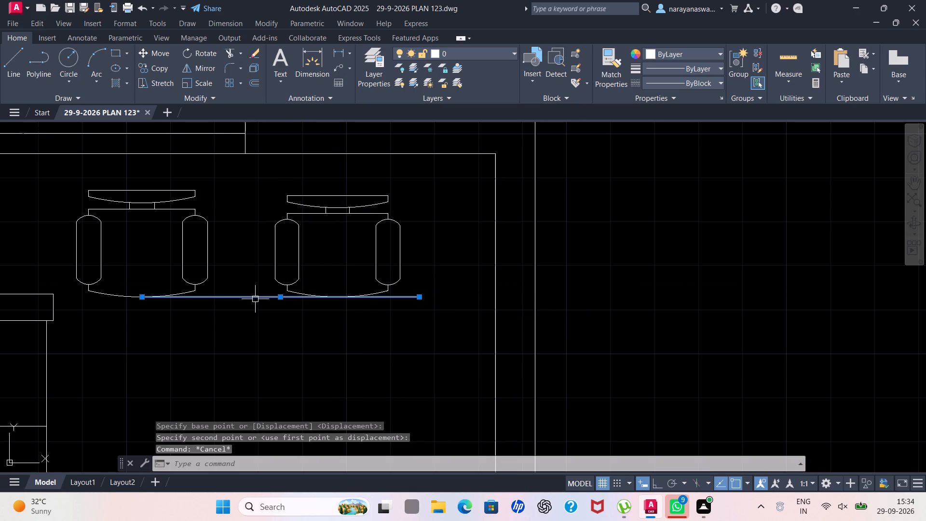
{"action": "key", "text": "Delete"}
Rotate the loose armchair outside the plan freehand to a diagonal position, with its backrest facing up and left.
{"action": "scroll", "coordinate": [253, 254], "scroll_direction": "down", "scroll_amount": 3}
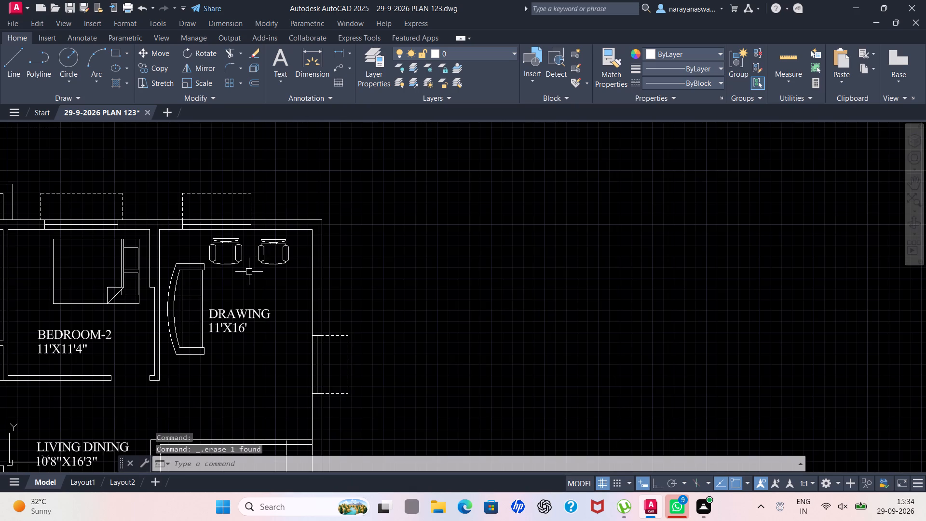
{"action": "scroll", "coordinate": [247, 275], "scroll_direction": "down", "scroll_amount": 2}
{"action": "scroll", "coordinate": [87, 316], "scroll_direction": "down", "scroll_amount": 1}
{"action": "scroll", "coordinate": [101, 356], "scroll_direction": "up", "scroll_amount": 1}
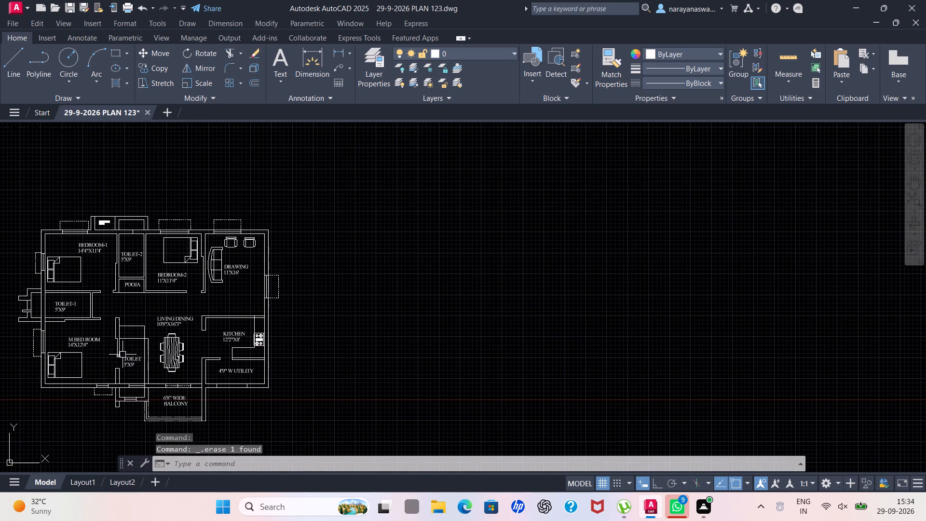
{"action": "scroll", "coordinate": [112, 380], "scroll_direction": "up", "scroll_amount": 2}
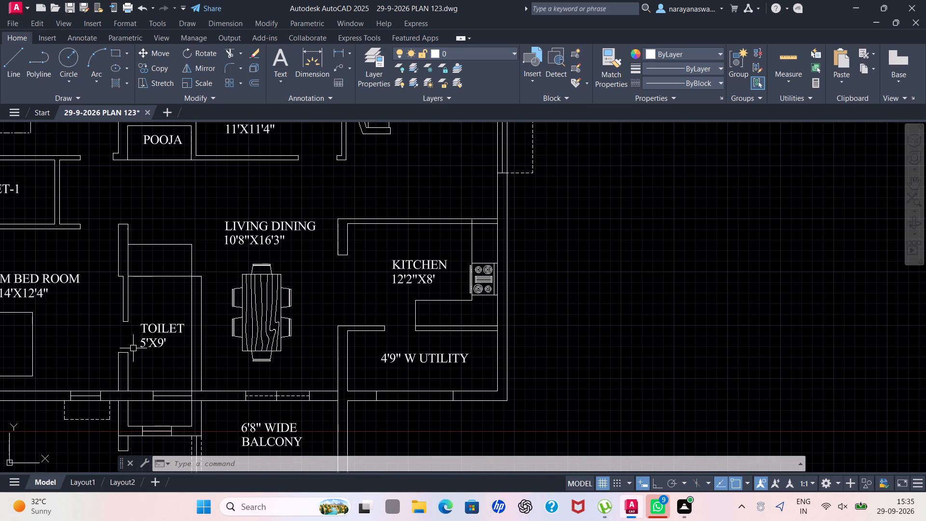
{"action": "scroll", "coordinate": [300, 302], "scroll_direction": "down", "scroll_amount": 2}
{"action": "scroll", "coordinate": [280, 373], "scroll_direction": "up", "scroll_amount": 1}
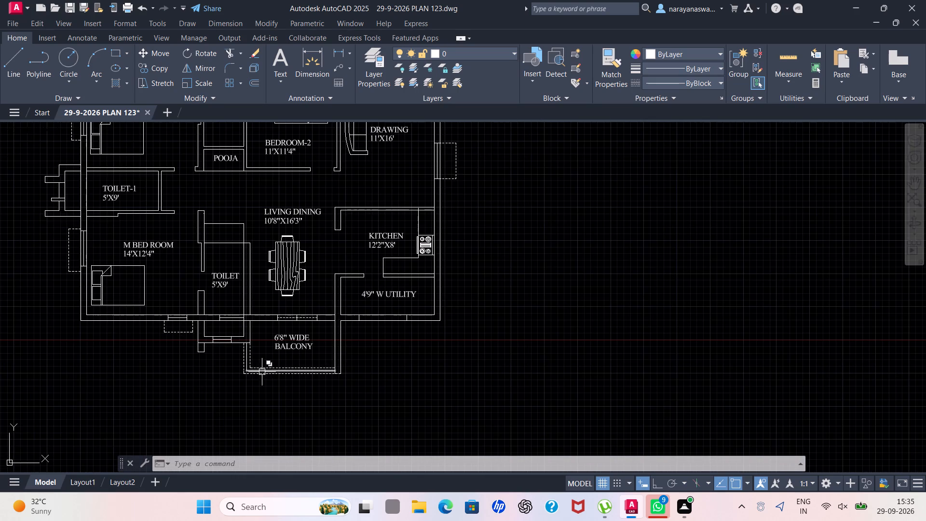
{"action": "scroll", "coordinate": [92, 277], "scroll_direction": "down", "scroll_amount": 1}
{"action": "scroll", "coordinate": [58, 253], "scroll_direction": "down", "scroll_amount": 3}
{"action": "scroll", "coordinate": [31, 267], "scroll_direction": "up", "scroll_amount": 2}
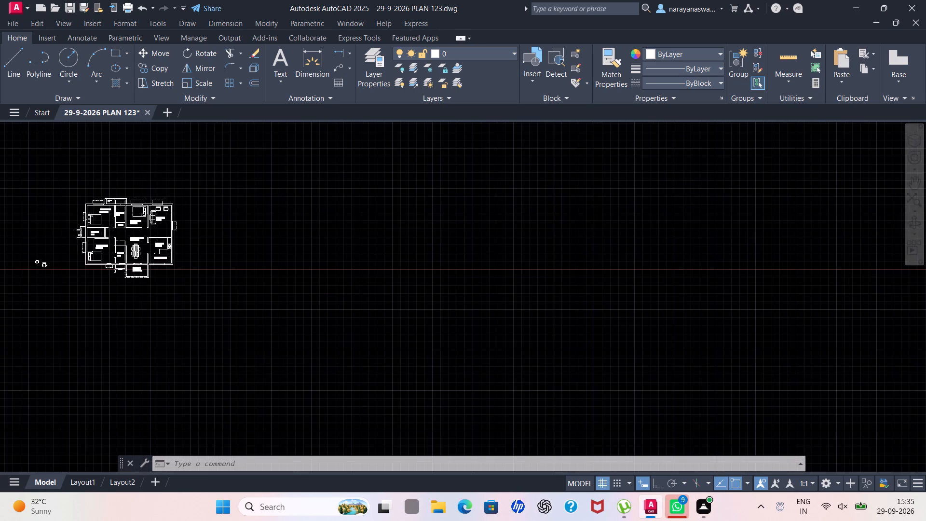
{"action": "scroll", "coordinate": [33, 250], "scroll_direction": "up", "scroll_amount": 2}
{"action": "left_click", "coordinate": [71, 259]}
{"action": "left_click", "coordinate": [25, 292]}
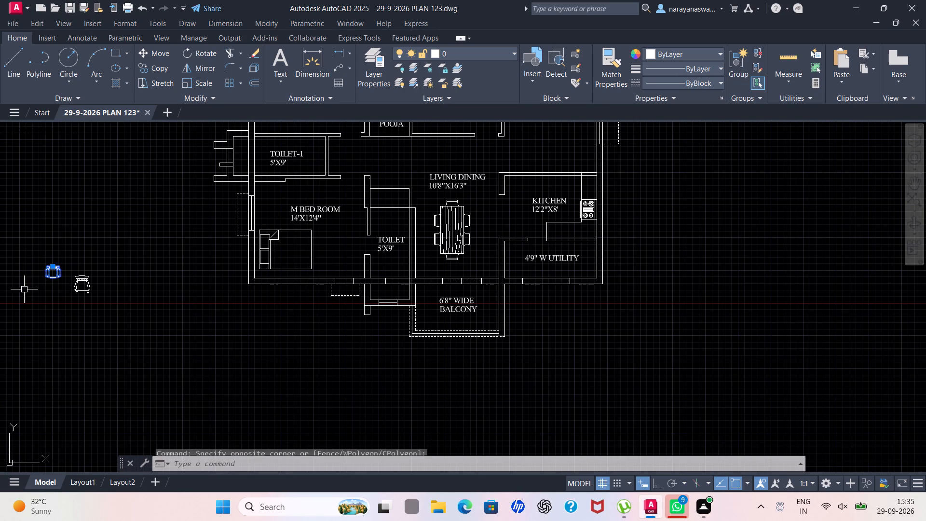
{"action": "right_click", "coordinate": [24, 285]}
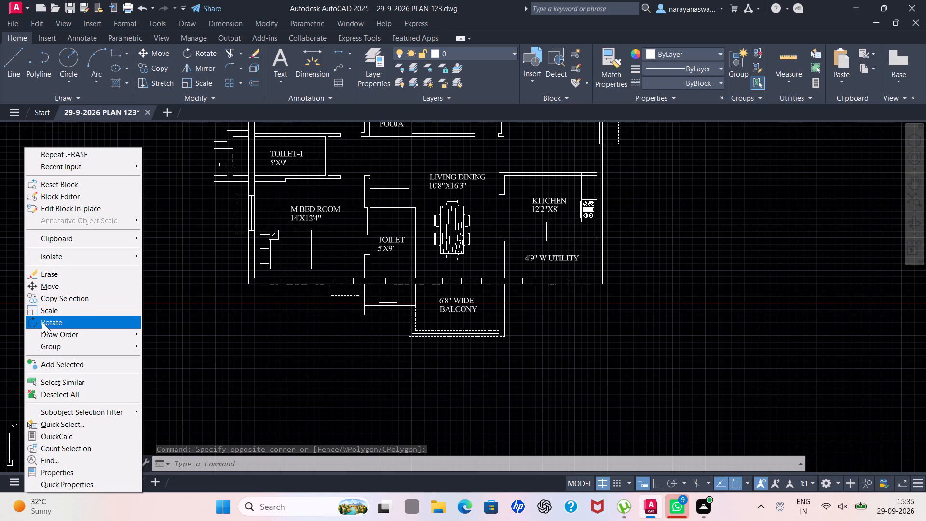
{"action": "left_click", "coordinate": [42, 322]}
{"action": "left_click", "coordinate": [45, 277]}
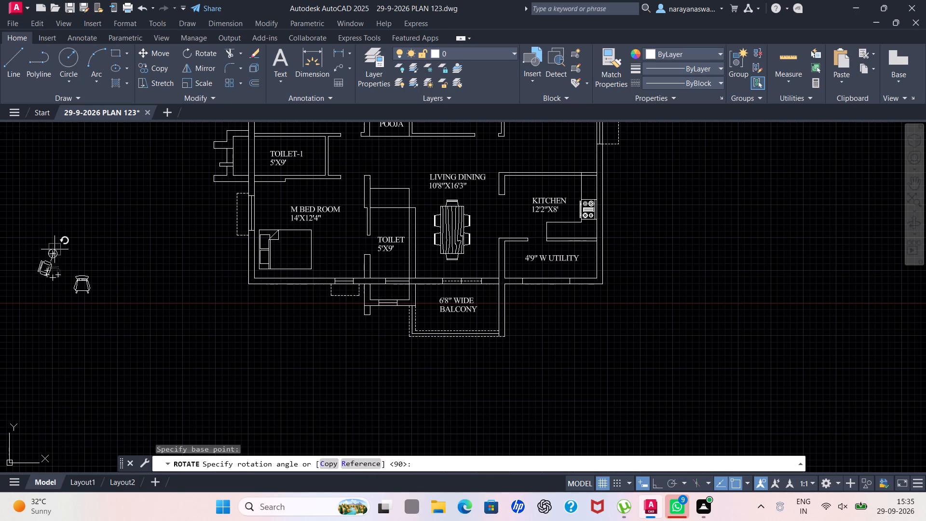
{"action": "left_click", "coordinate": [60, 262]}
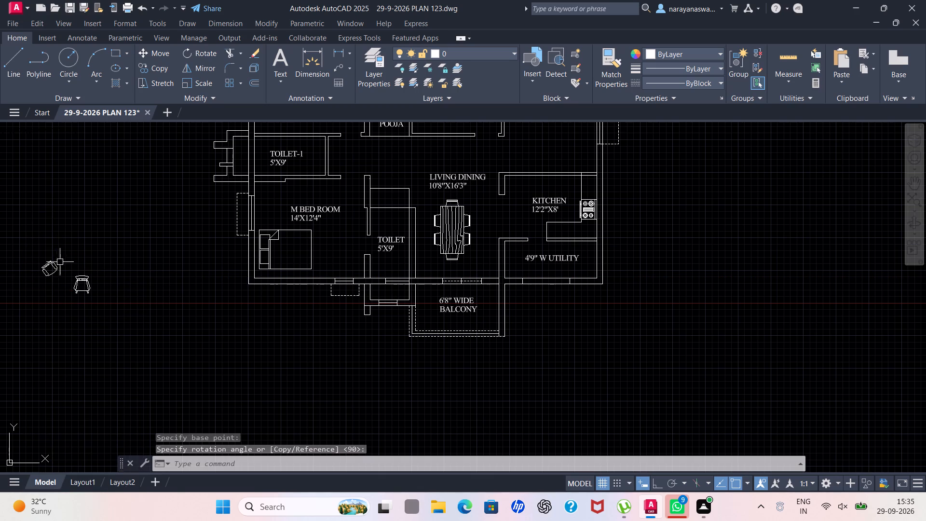
Move the rotated armchair into the BALCONY, between its left wall and the room label.
{"action": "left_click_drag", "start_coordinate": [60, 250], "coordinate": [58, 259]}
{"action": "left_click", "coordinate": [24, 305]}
{"action": "right_click", "coordinate": [23, 288]}
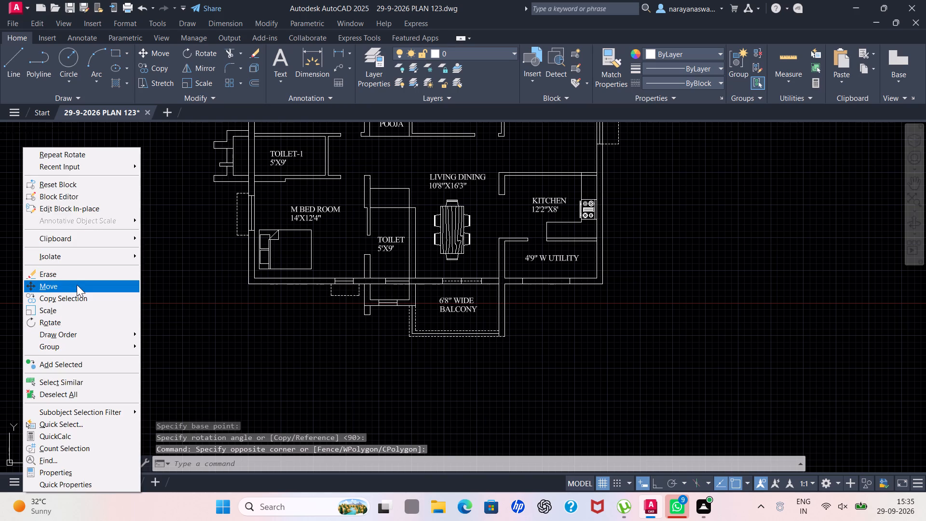
{"action": "left_click", "coordinate": [77, 285]}
{"action": "left_click_drag", "start_coordinate": [54, 269], "coordinate": [76, 269]}
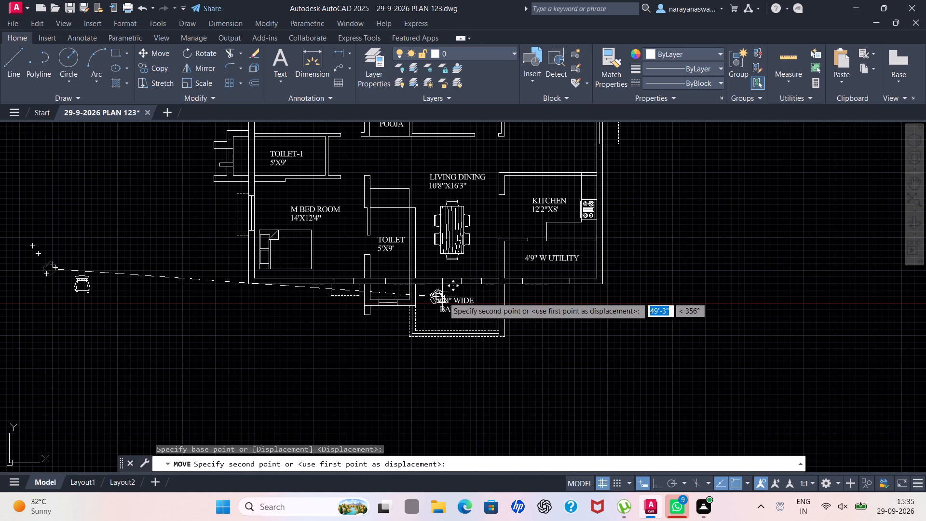
{"action": "scroll", "coordinate": [448, 295], "scroll_direction": "up", "scroll_amount": 2}
{"action": "left_click", "coordinate": [405, 302]}
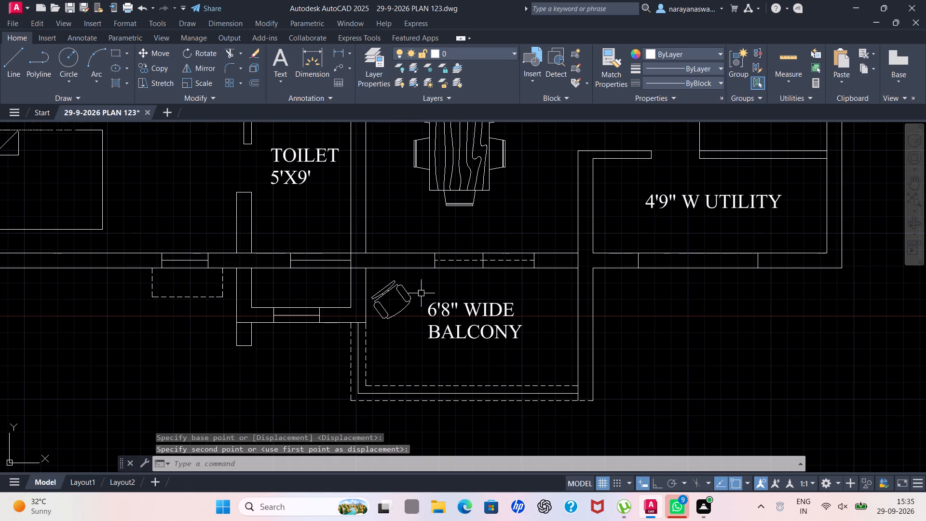
Copy the balcony armchair about 7'-10" to the right, between the BALCONY label and the right wall.
{"action": "left_click", "coordinate": [400, 290]}
{"action": "right_click", "coordinate": [404, 288]}
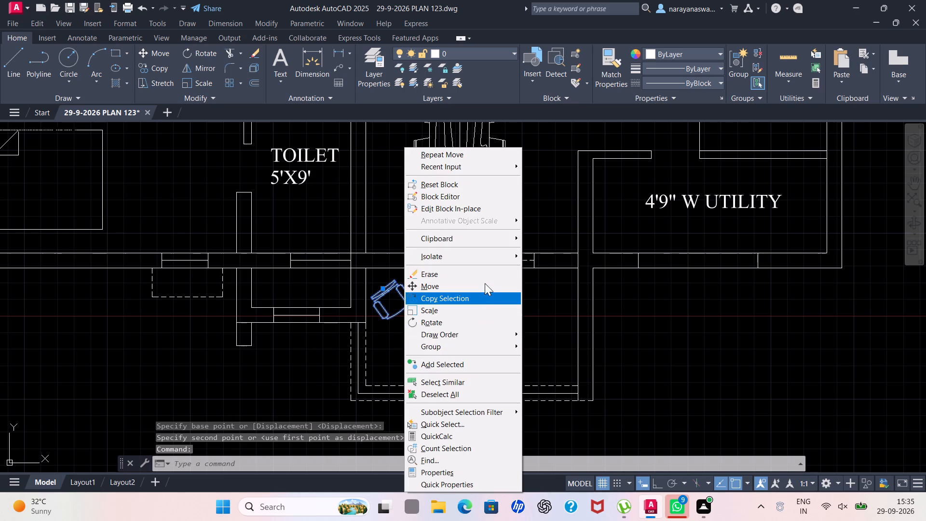
{"action": "left_click", "coordinate": [454, 294]}
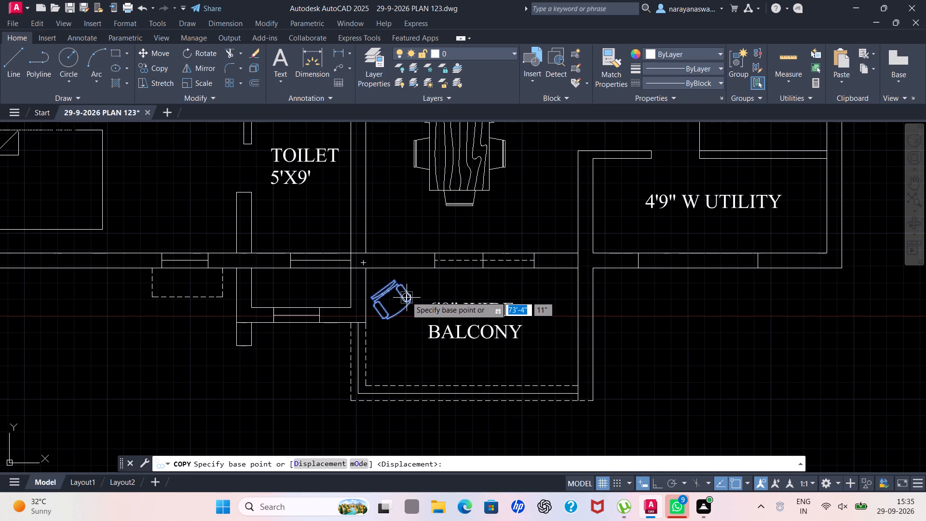
{"action": "left_click", "coordinate": [407, 296]}
{"action": "left_click", "coordinate": [563, 291]}
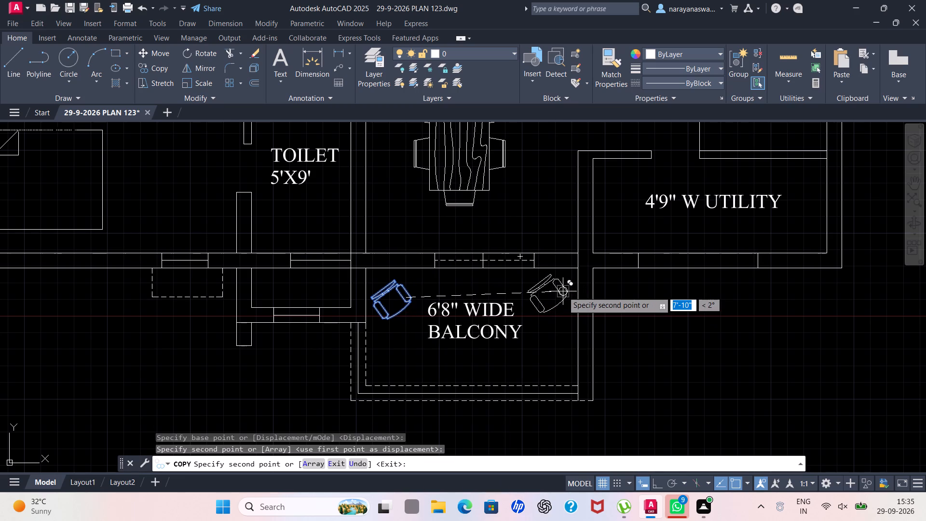
{"action": "key", "text": "Escape"}
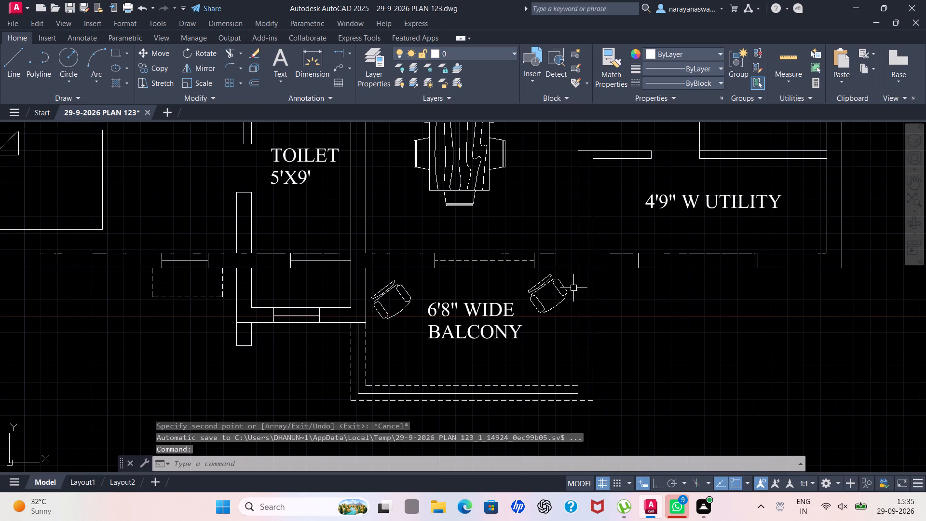
Rotate the armchair on the BALCONY's right side freehand clockwise so its backrest faces up and slightly right.
{"action": "left_click", "coordinate": [562, 285]}
{"action": "right_click", "coordinate": [562, 284]}
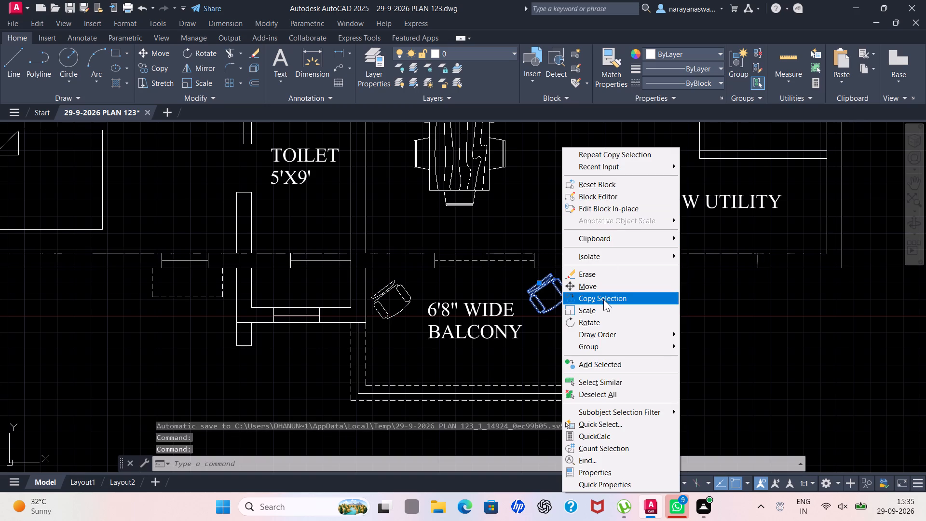
{"action": "left_click", "coordinate": [596, 323]}
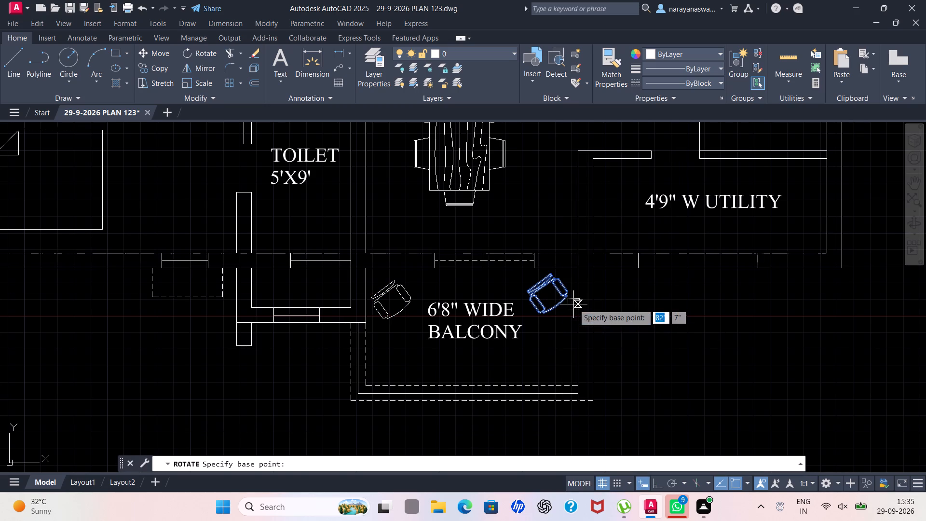
{"action": "left_click", "coordinate": [566, 292]}
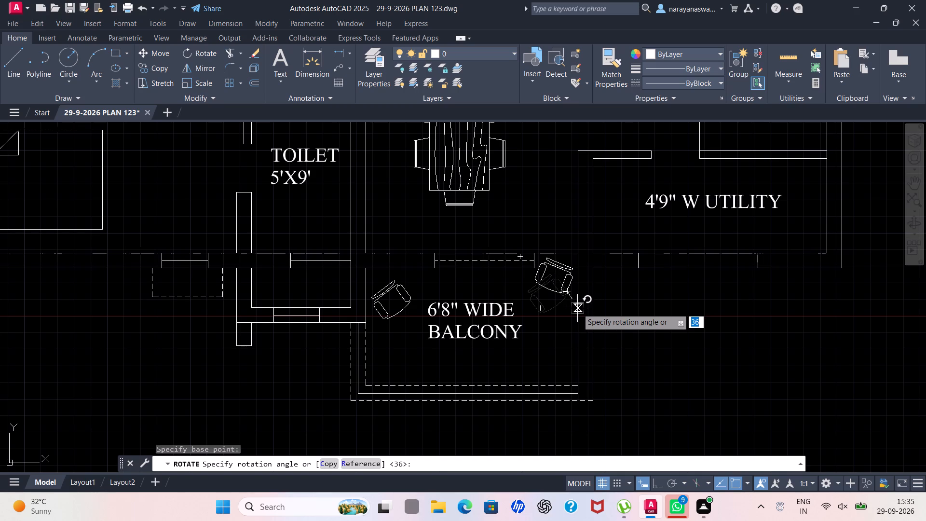
{"action": "left_click", "coordinate": [577, 308]}
Move the rotated armchair down off the wall into the BALCONY, between the room label and the right wall.
{"action": "left_click", "coordinate": [562, 287]}
{"action": "right_click", "coordinate": [562, 287]}
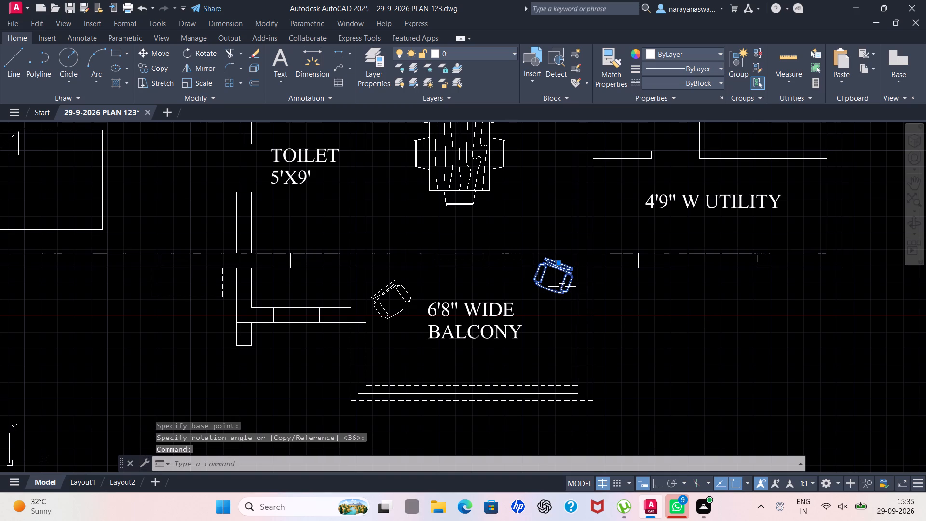
{"action": "left_click", "coordinate": [613, 286]}
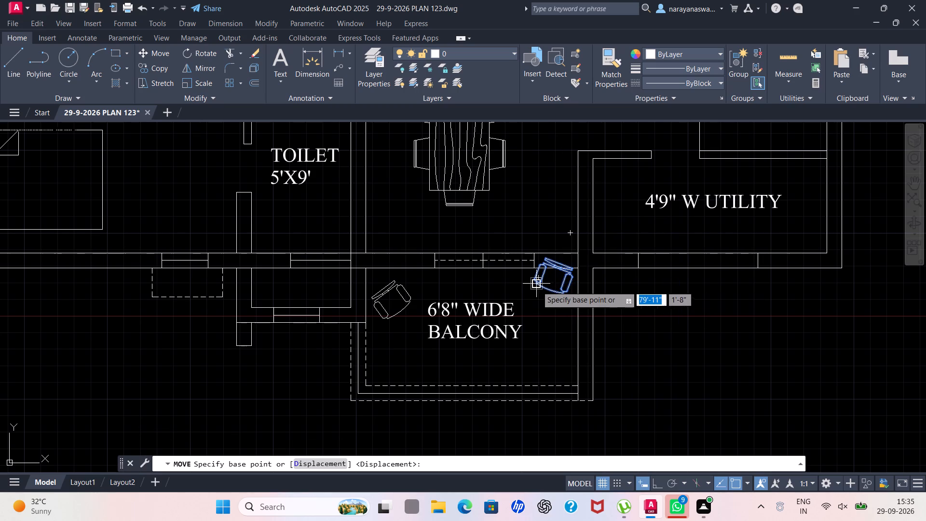
{"action": "left_click", "coordinate": [554, 286]}
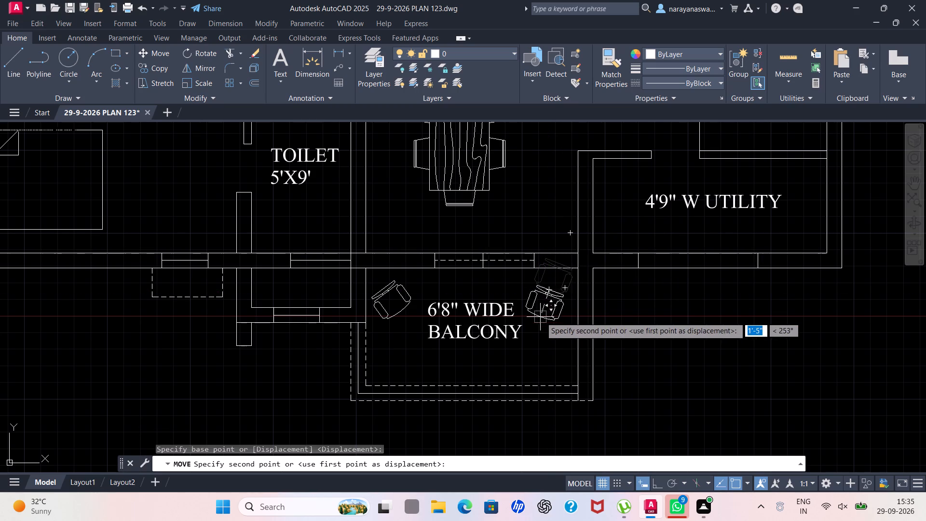
{"action": "left_click", "coordinate": [546, 317]}
Erase the leftover armchair outside the plan, to the left of the M BED ROOM.
{"action": "scroll", "coordinate": [533, 257], "scroll_direction": "down", "scroll_amount": 1}
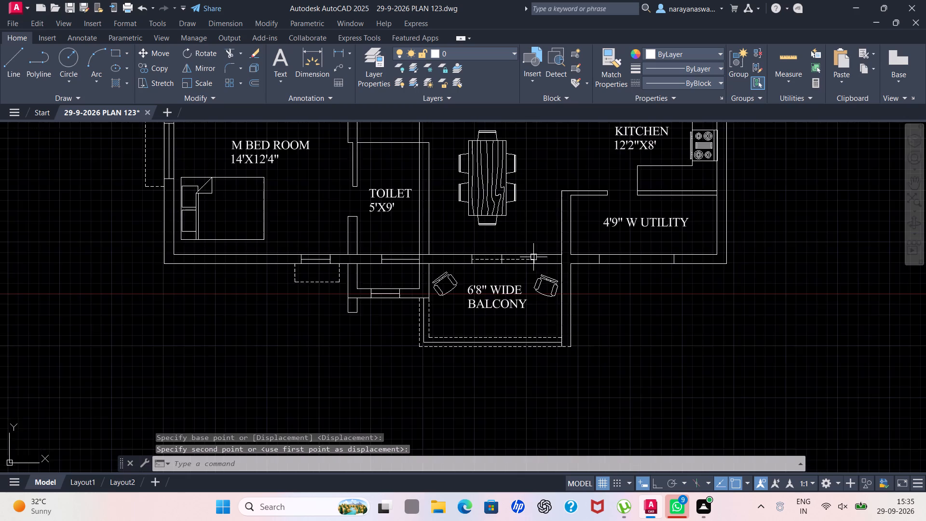
{"action": "scroll", "coordinate": [533, 257], "scroll_direction": "down", "scroll_amount": 3}
{"action": "scroll", "coordinate": [526, 284], "scroll_direction": "up", "scroll_amount": 2}
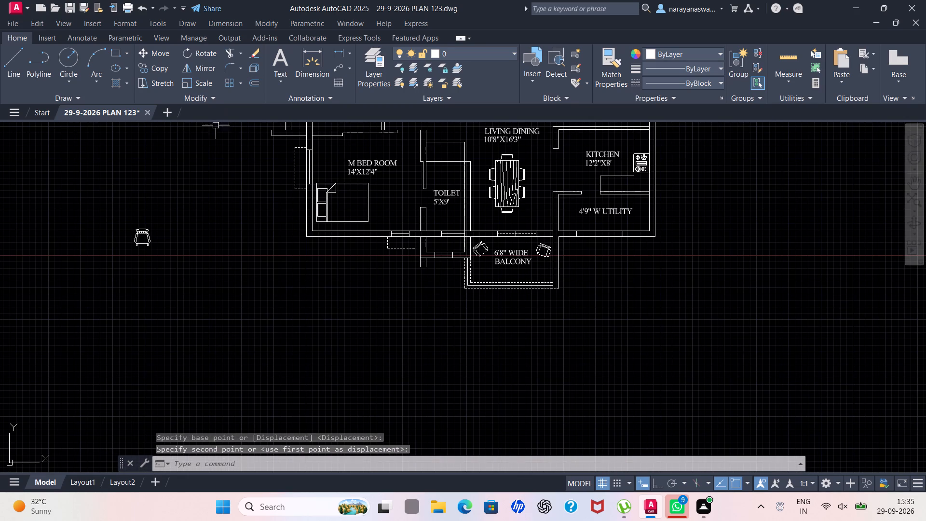
{"action": "scroll", "coordinate": [147, 313], "scroll_direction": "down", "scroll_amount": 2}
{"action": "scroll", "coordinate": [184, 230], "scroll_direction": "up", "scroll_amount": 1}
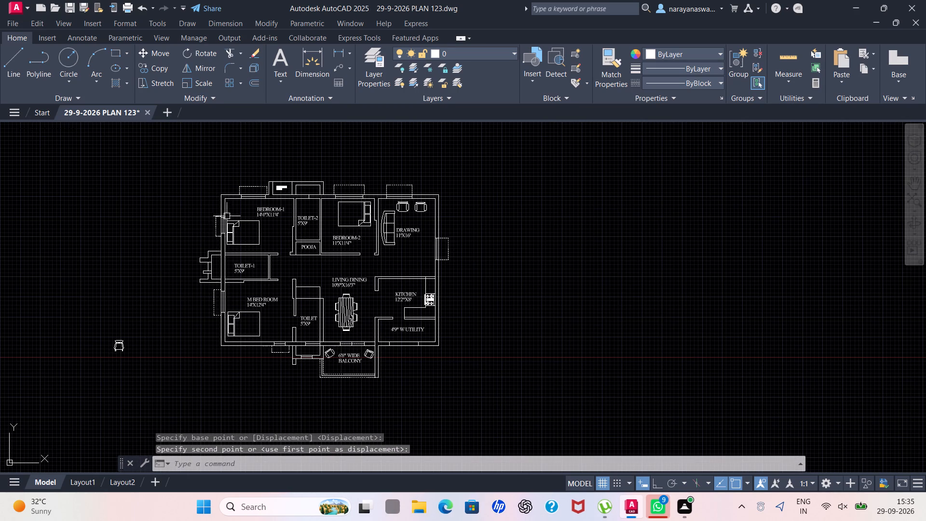
{"action": "scroll", "coordinate": [230, 286], "scroll_direction": "up", "scroll_amount": 1}
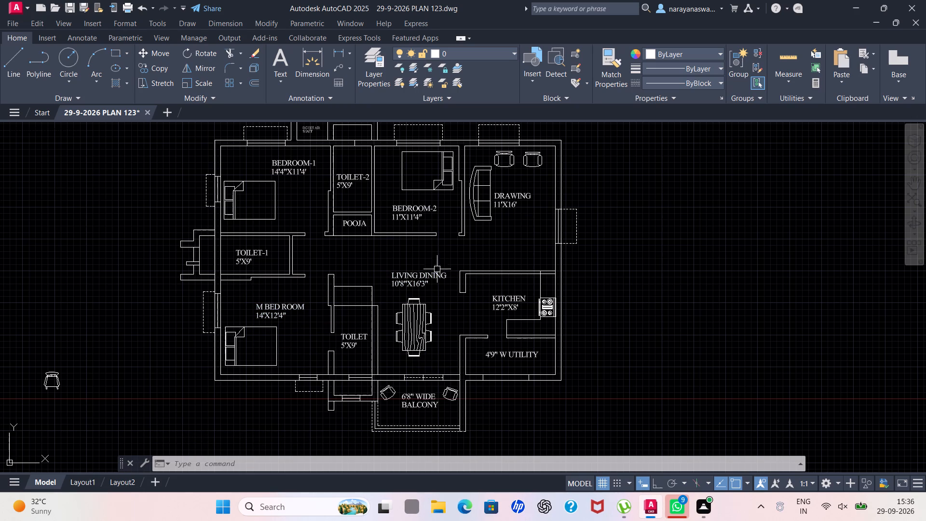
{"action": "left_click", "coordinate": [81, 339]}
{"action": "left_click", "coordinate": [24, 425]}
{"action": "key", "text": "Delete"}
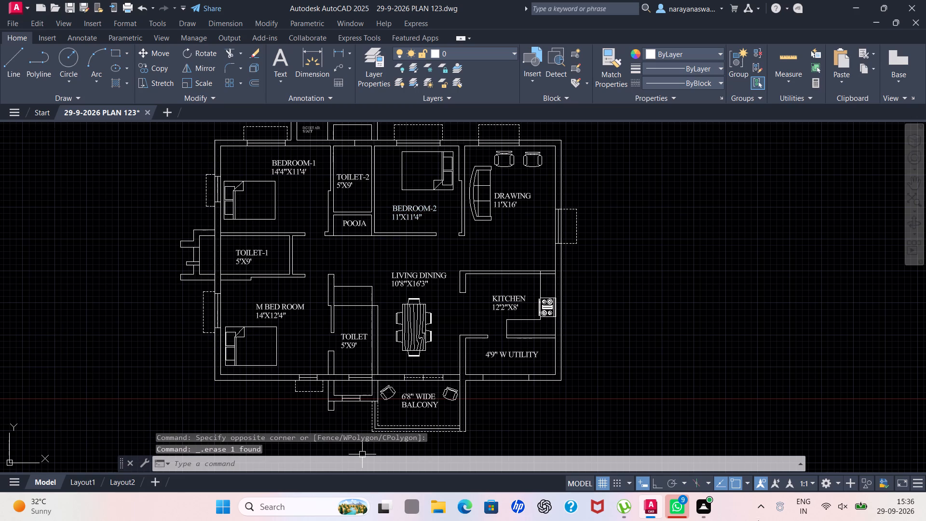
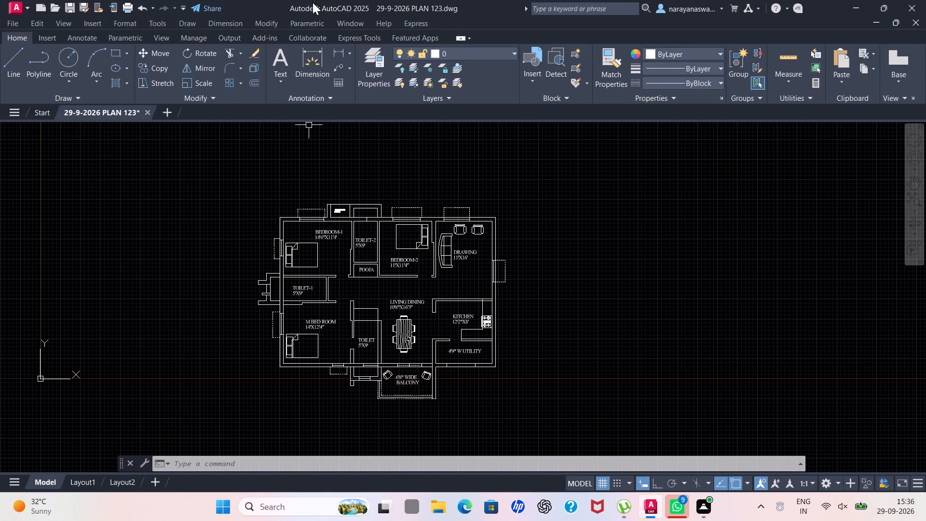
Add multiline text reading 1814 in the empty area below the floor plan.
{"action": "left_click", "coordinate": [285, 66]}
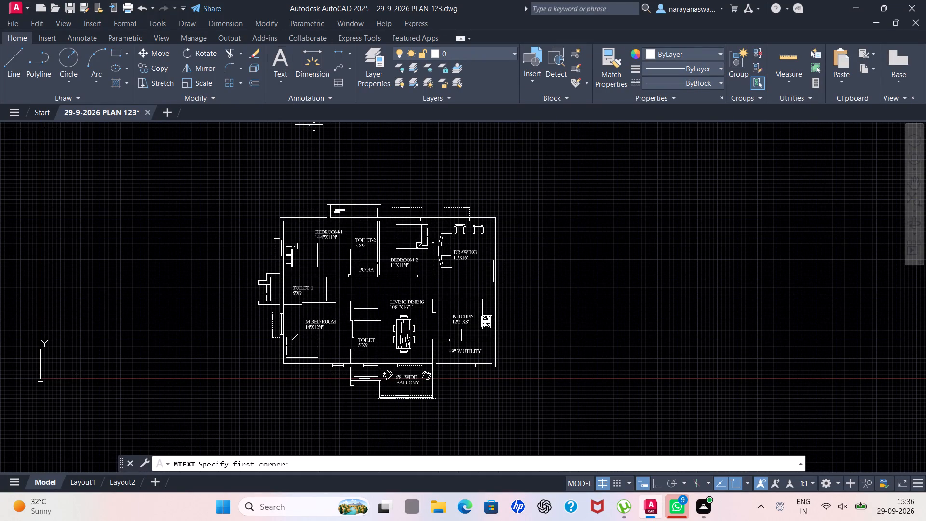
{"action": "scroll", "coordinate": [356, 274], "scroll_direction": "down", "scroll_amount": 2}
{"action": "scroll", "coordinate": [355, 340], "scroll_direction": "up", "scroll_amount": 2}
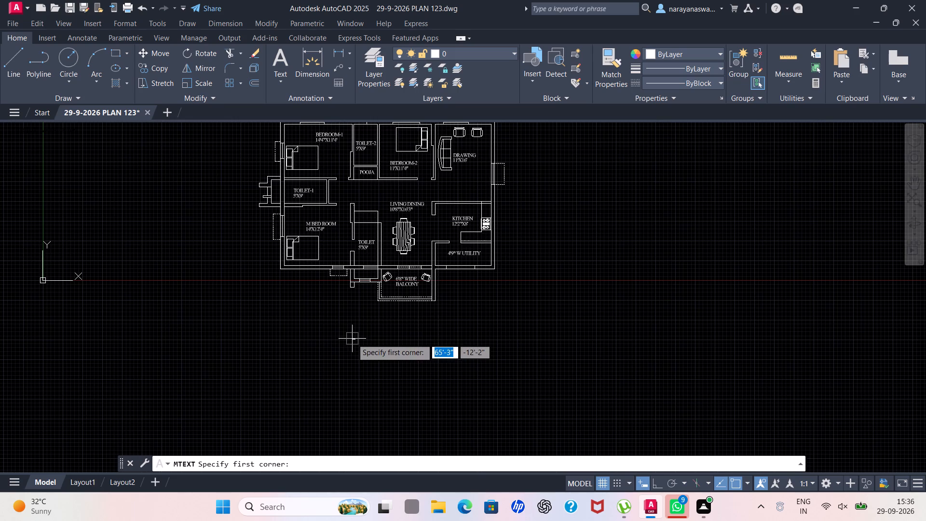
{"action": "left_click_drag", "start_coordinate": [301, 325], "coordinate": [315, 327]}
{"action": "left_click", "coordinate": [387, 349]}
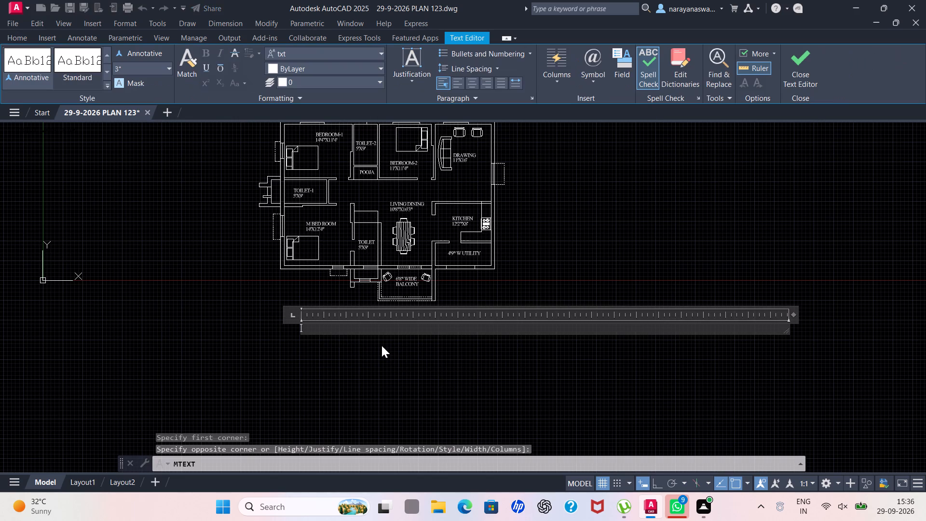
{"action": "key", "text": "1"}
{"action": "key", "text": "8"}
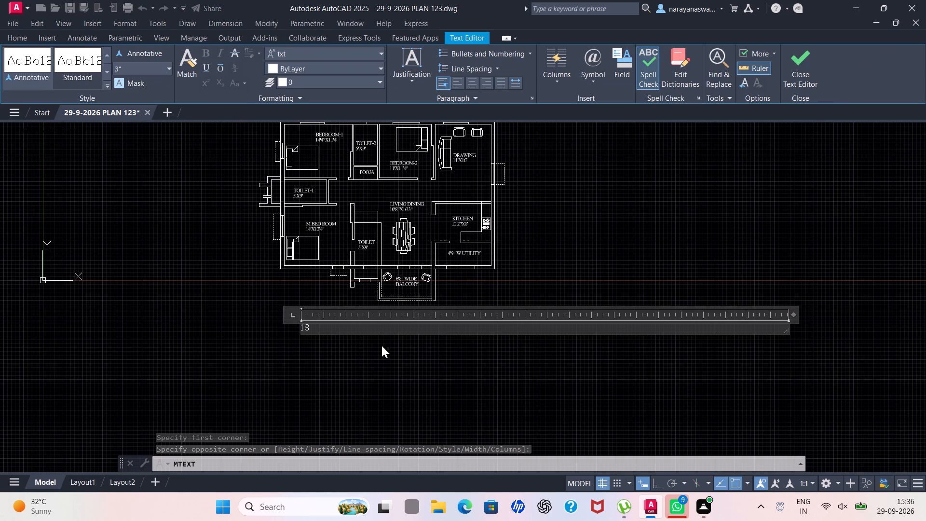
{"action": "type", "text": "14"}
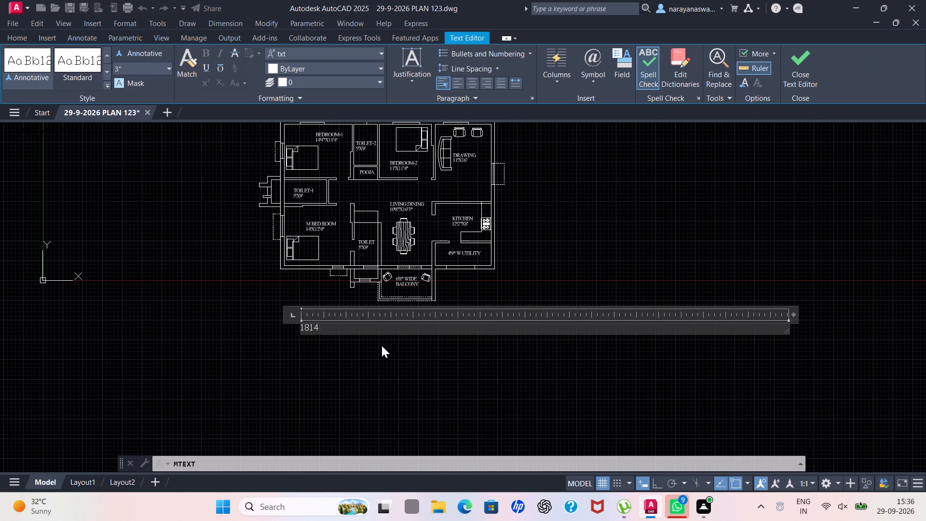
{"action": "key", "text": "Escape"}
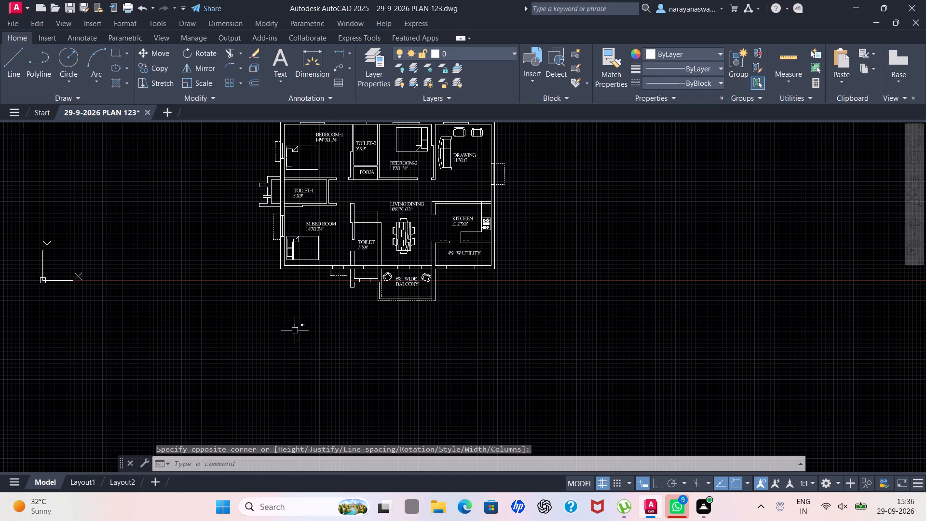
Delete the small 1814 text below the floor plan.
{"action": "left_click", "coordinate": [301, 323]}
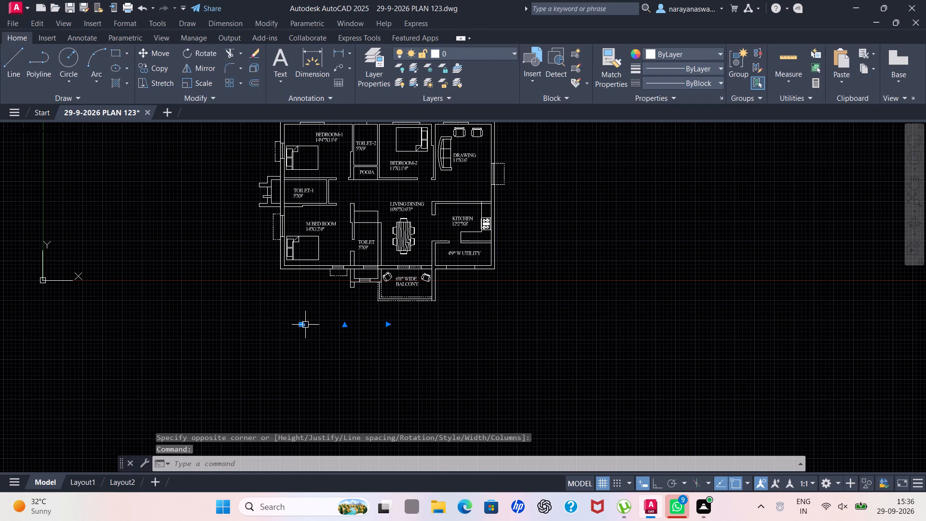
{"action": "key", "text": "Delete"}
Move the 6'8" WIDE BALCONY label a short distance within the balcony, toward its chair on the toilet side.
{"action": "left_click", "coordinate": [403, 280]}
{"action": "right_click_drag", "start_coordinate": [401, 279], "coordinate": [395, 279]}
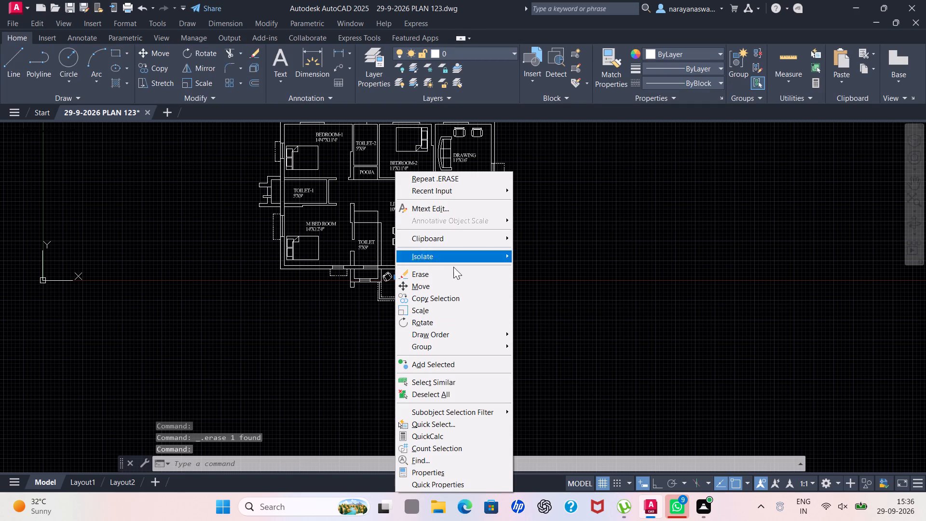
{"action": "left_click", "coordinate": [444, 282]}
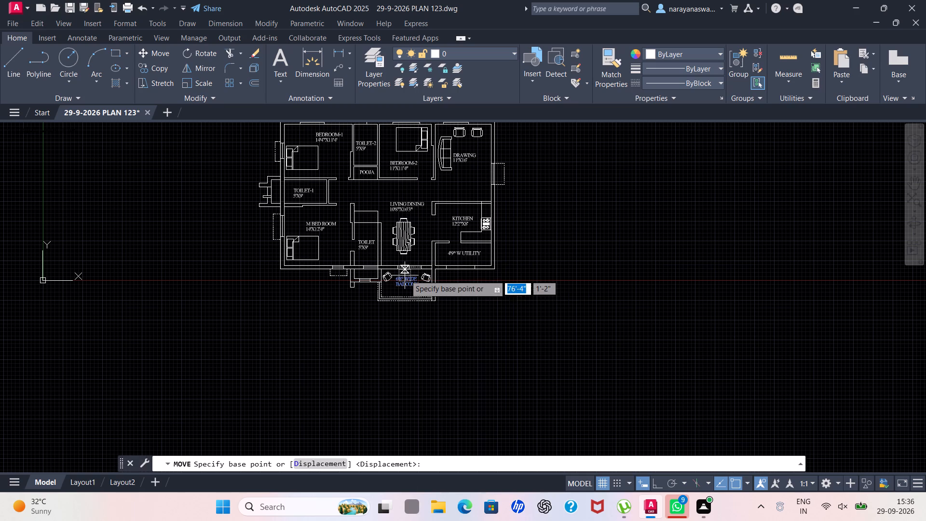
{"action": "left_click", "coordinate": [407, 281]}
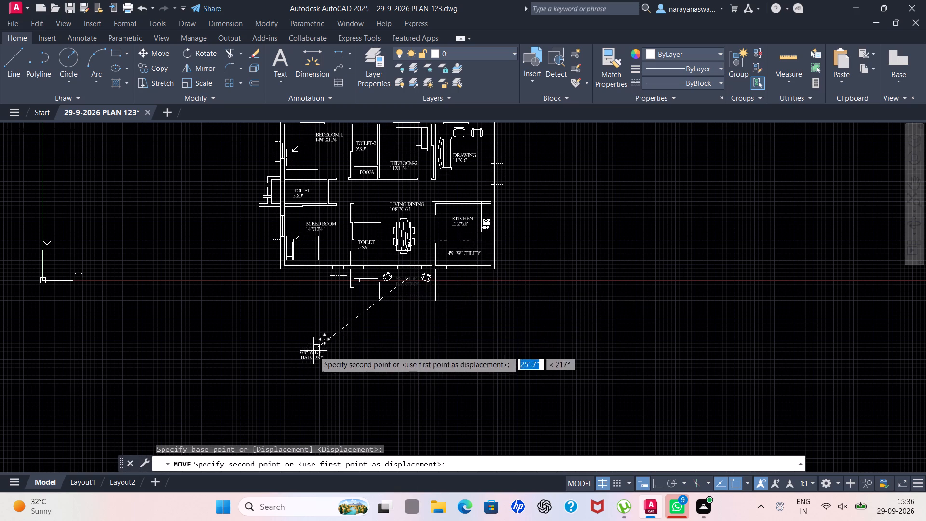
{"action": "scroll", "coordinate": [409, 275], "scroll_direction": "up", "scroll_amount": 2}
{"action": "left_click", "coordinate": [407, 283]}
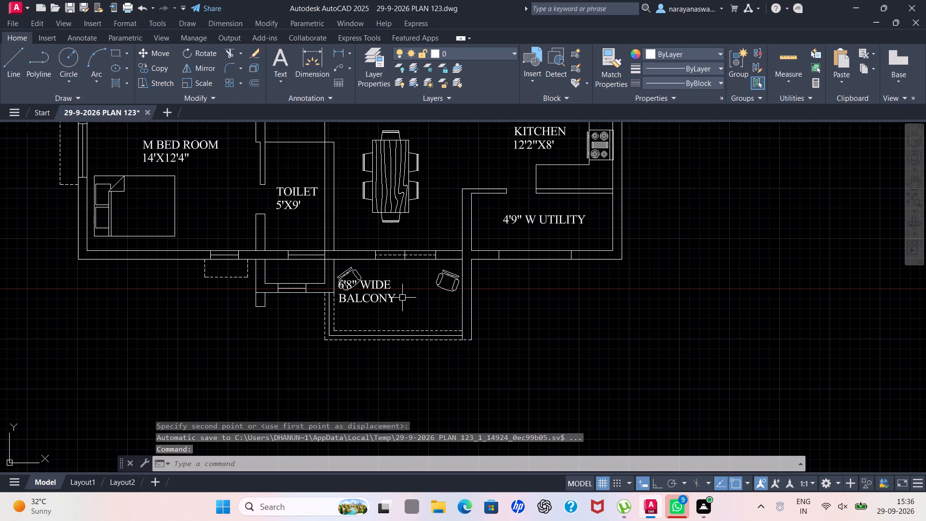
Move the 6'8" WIDE BALCONY label clear of the chair, centring it between the two balcony chairs.
{"action": "left_click", "coordinate": [381, 292]}
{"action": "right_click", "coordinate": [384, 288]}
{"action": "left_click", "coordinate": [417, 286]}
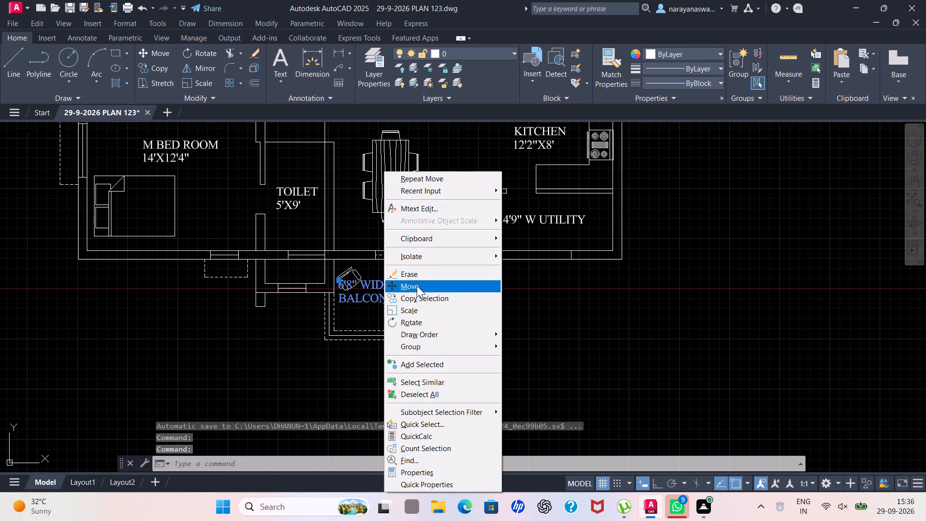
{"action": "left_click", "coordinate": [381, 297]}
{"action": "scroll", "coordinate": [374, 308], "scroll_direction": "up", "scroll_amount": 1}
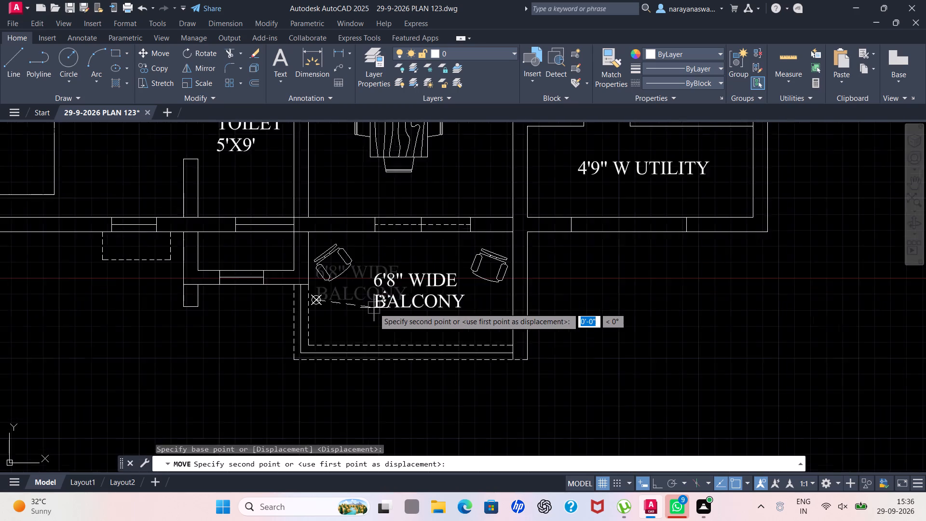
{"action": "scroll", "coordinate": [374, 308], "scroll_direction": "up", "scroll_amount": 1}
{"action": "left_click", "coordinate": [369, 309]}
Copy the 6'8" WIDE BALCONY label to the empty area below the floor plan, about 12'-4" away.
{"action": "scroll", "coordinate": [387, 288], "scroll_direction": "down", "scroll_amount": 2}
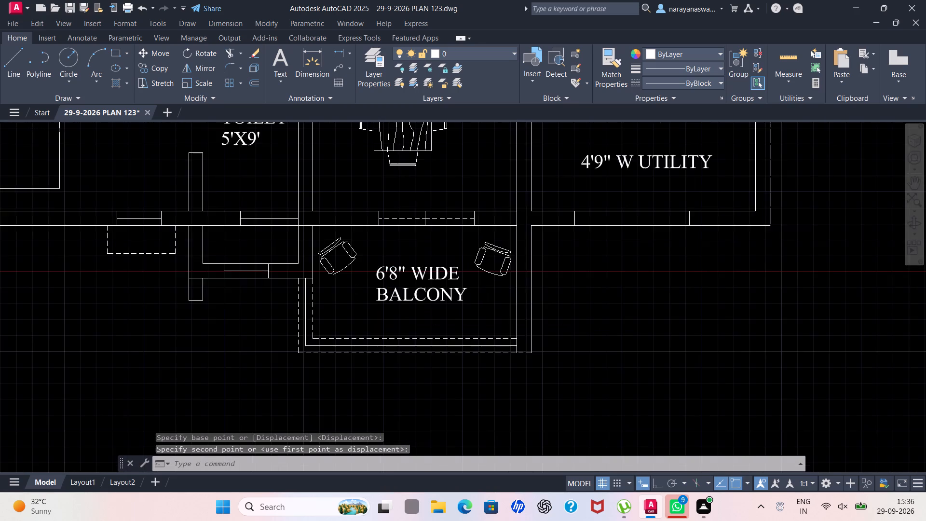
{"action": "left_click", "coordinate": [421, 278]}
{"action": "right_click", "coordinate": [421, 278]}
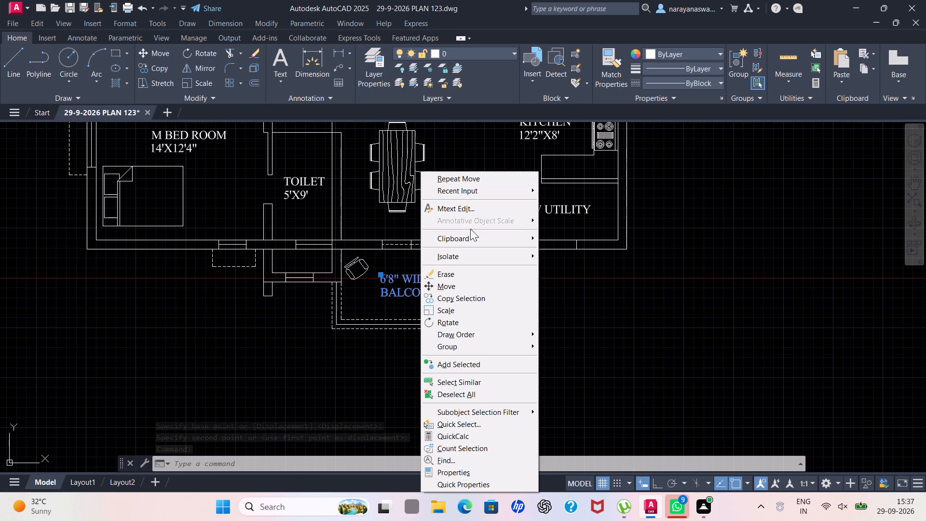
{"action": "left_click", "coordinate": [457, 301]}
{"action": "left_click", "coordinate": [415, 289]}
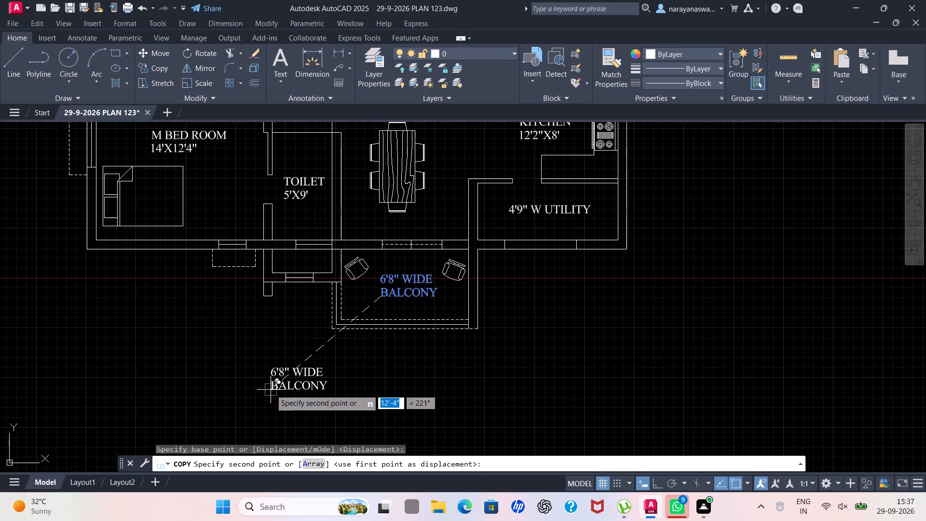
{"action": "left_click", "coordinate": [271, 389]}
{"action": "key", "text": "Escape"}
Replace the text of the copied label below the plan with 1814SFT.
{"action": "left_click", "coordinate": [312, 381]}
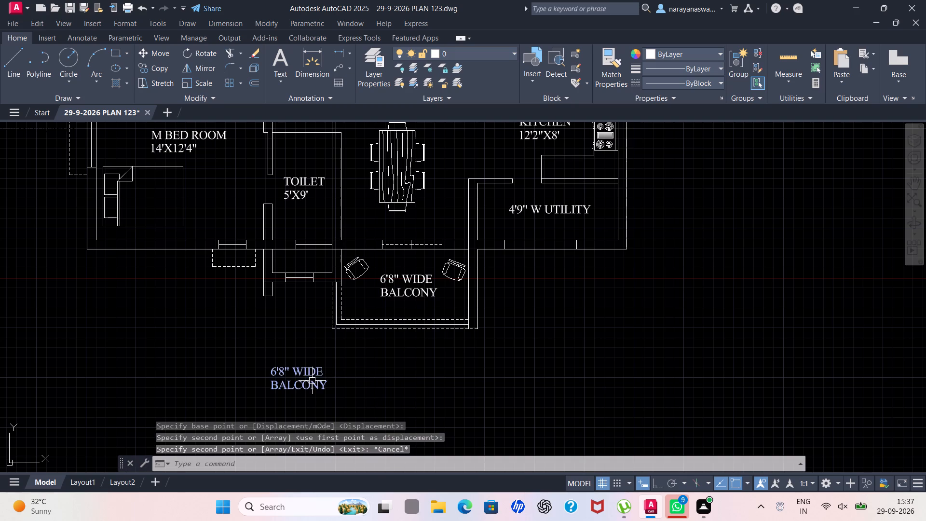
{"action": "right_click_drag", "start_coordinate": [312, 373], "coordinate": [319, 362]}
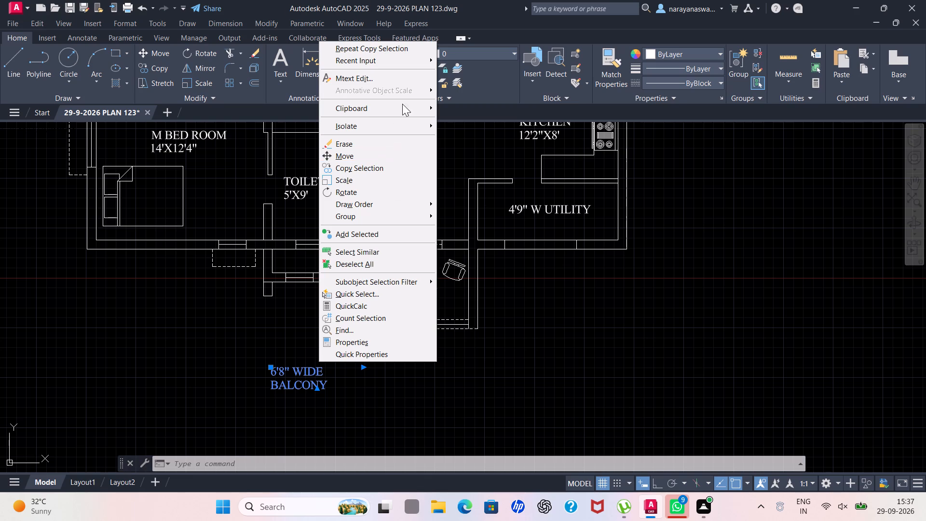
{"action": "left_click", "coordinate": [402, 82]}
{"action": "left_click", "coordinate": [338, 387]}
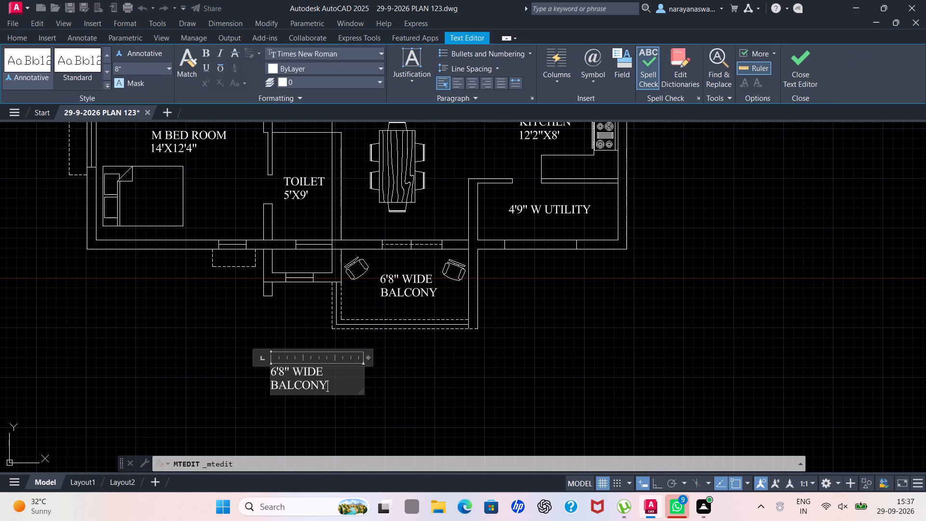
{"action": "key", "text": "BackSpace"}
{"action": "key", "text": "BackSpace"}
{"action": "key", "text": "BackSpace"}
{"action": "key", "text": "BackSpace"}
{"action": "key", "text": "BackSpace"}
{"action": "key", "text": "BackSpace"}
{"action": "key", "text": "BackSpace"}
{"action": "key", "text": "BackSpace"}
{"action": "key", "text": "BackSpace"}
{"action": "key", "text": "BackSpace"}
{"action": "key", "text": "BackSpace"}
{"action": "key", "text": "BackSpace"}
{"action": "key", "text": "BackSpace"}
{"action": "key", "text": "BackSpace"}
{"action": "key", "text": "BackSpace"}
{"action": "key", "text": "BackSpace"}
{"action": "key", "text": "BackSpace"}
{"action": "key", "text": "BackSpace"}
{"action": "key", "text": "BackSpace"}
{"action": "key", "text": "BackSpace"}
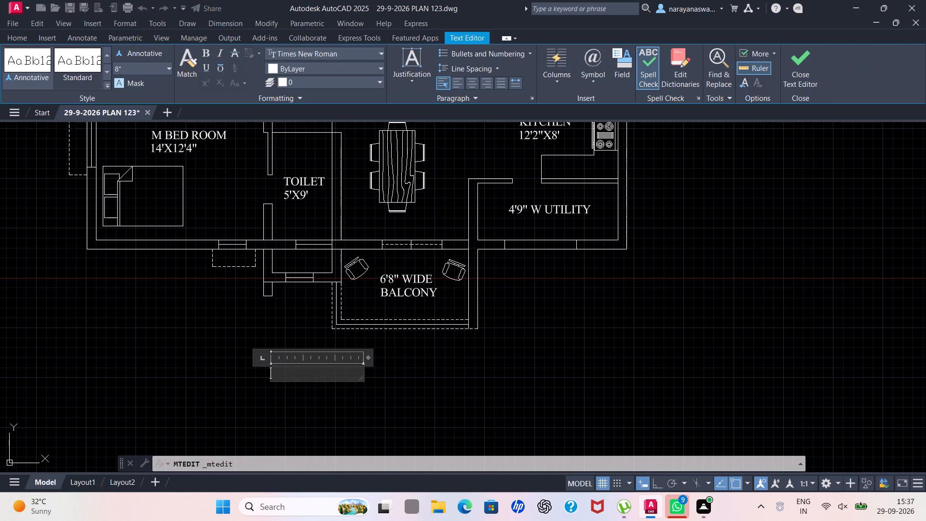
{"action": "type", "text": "18"}
{"action": "type", "text": "14S"}
{"action": "type", "text": "FT"}
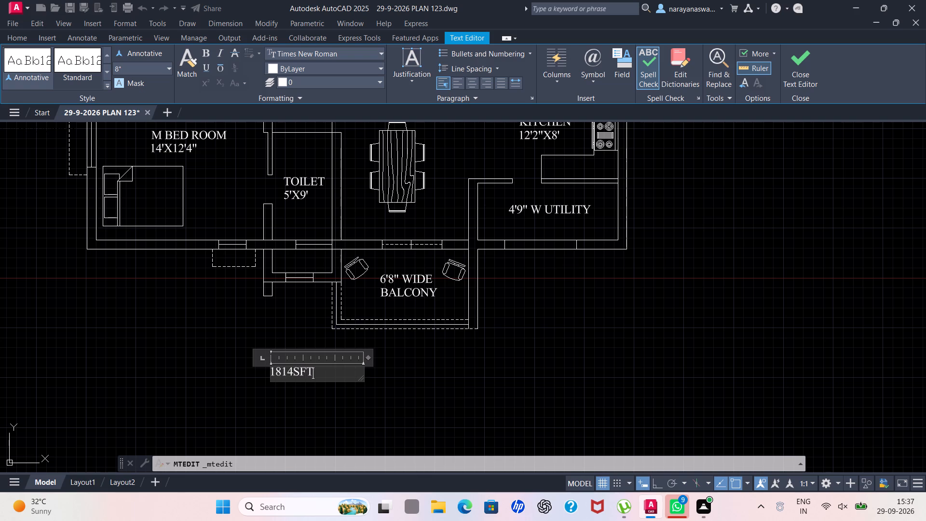
{"action": "left_click", "coordinate": [384, 419]}
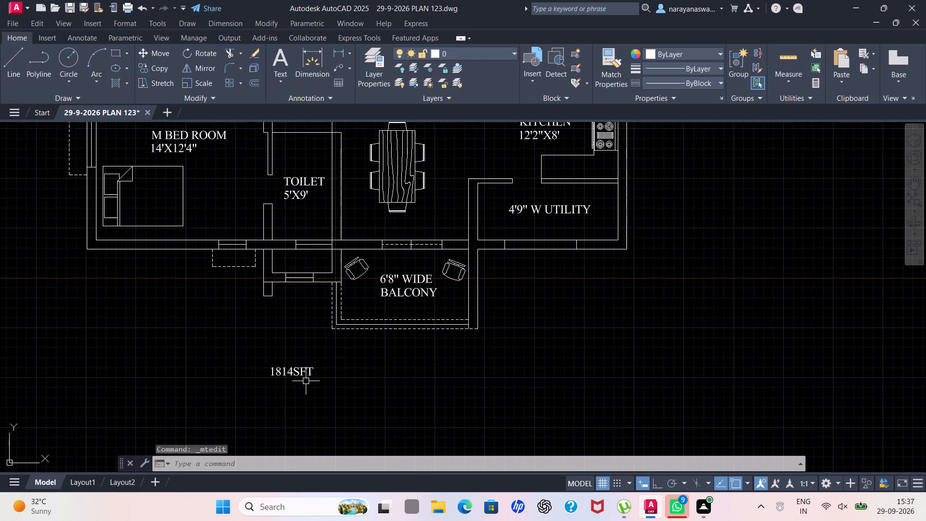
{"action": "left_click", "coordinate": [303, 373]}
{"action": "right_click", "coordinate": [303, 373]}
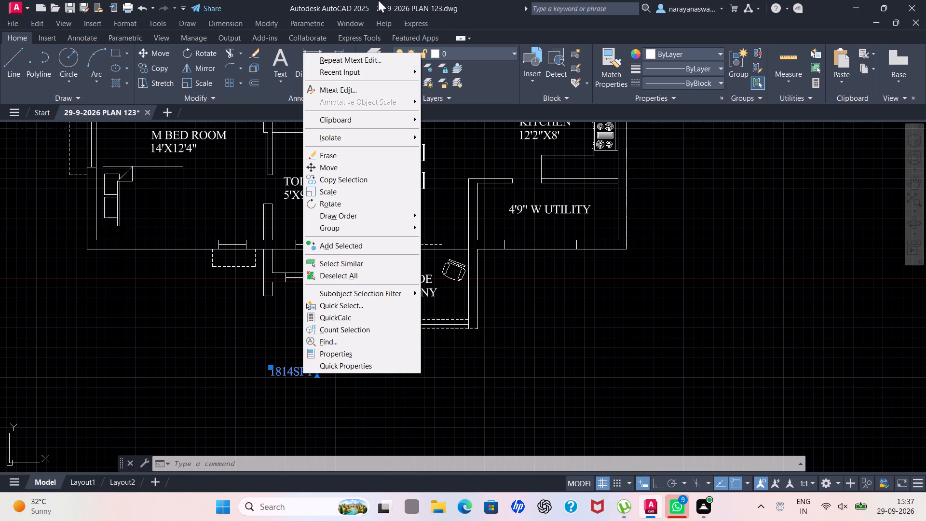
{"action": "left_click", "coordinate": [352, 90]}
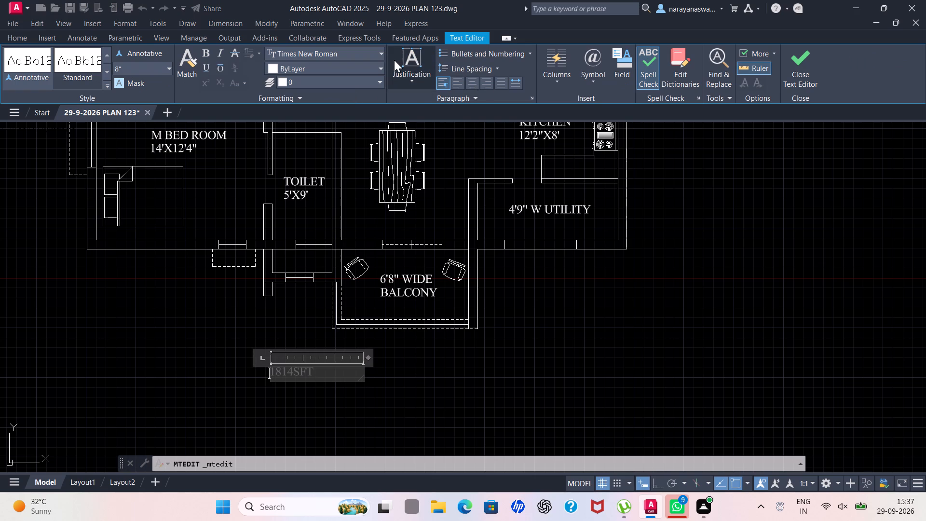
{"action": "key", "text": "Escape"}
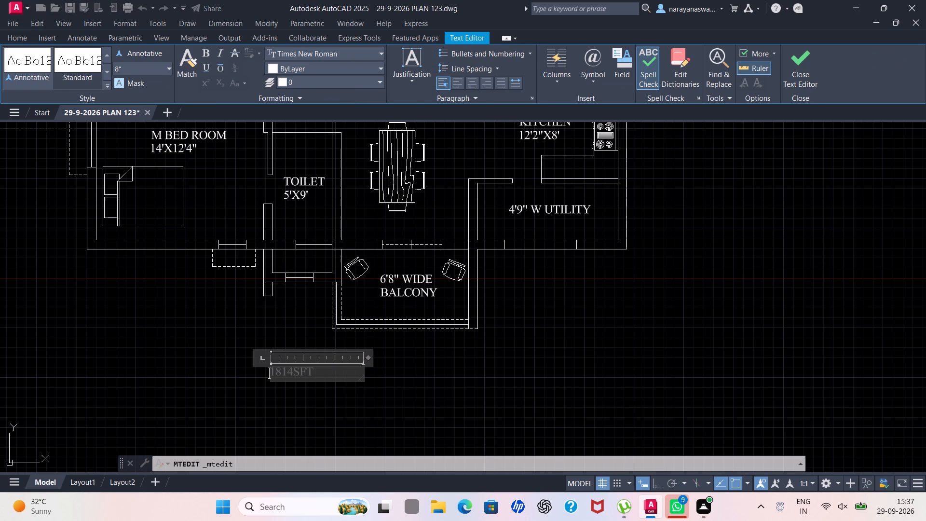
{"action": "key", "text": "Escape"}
Set the text height of the 1814SFT label to 20 inches in its properties.
{"action": "left_click", "coordinate": [308, 367]}
{"action": "right_click", "coordinate": [308, 367]}
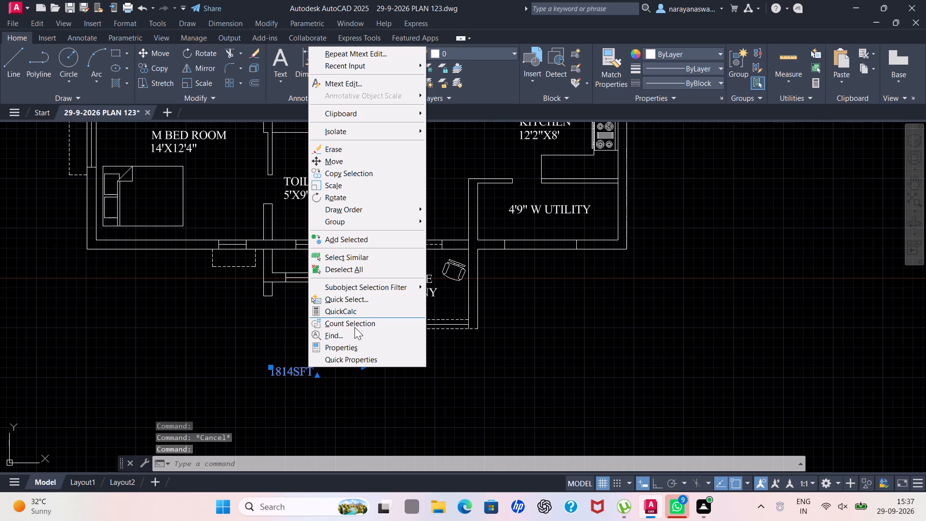
{"action": "left_click", "coordinate": [351, 347]}
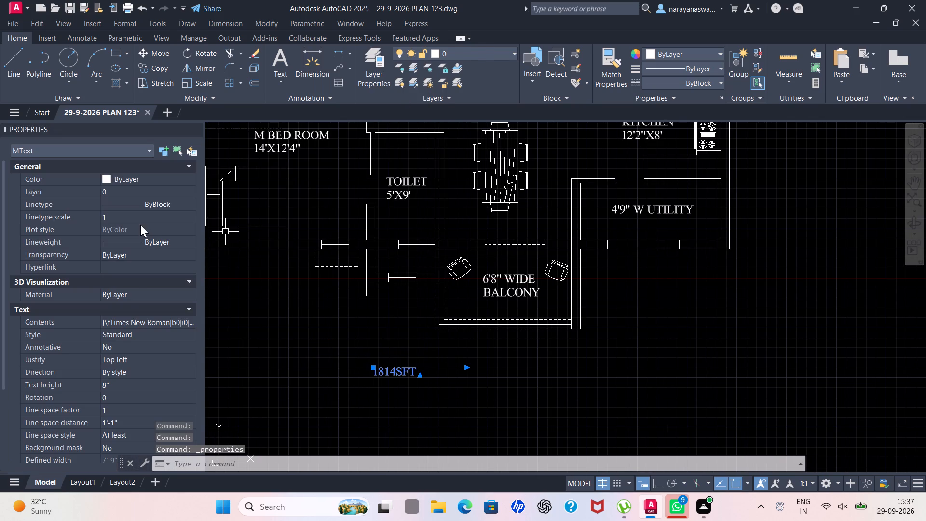
{"action": "scroll", "coordinate": [101, 339], "scroll_direction": "up", "scroll_amount": 1}
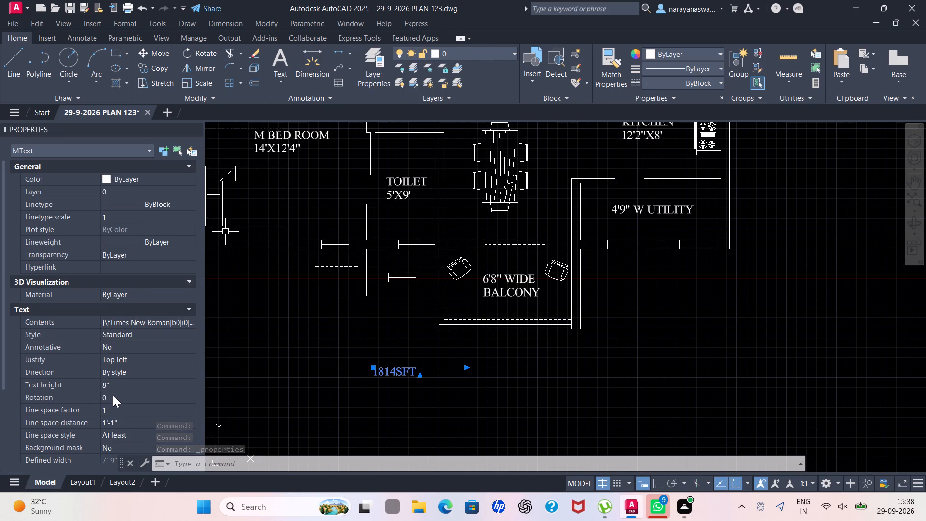
{"action": "left_click", "coordinate": [121, 378]}
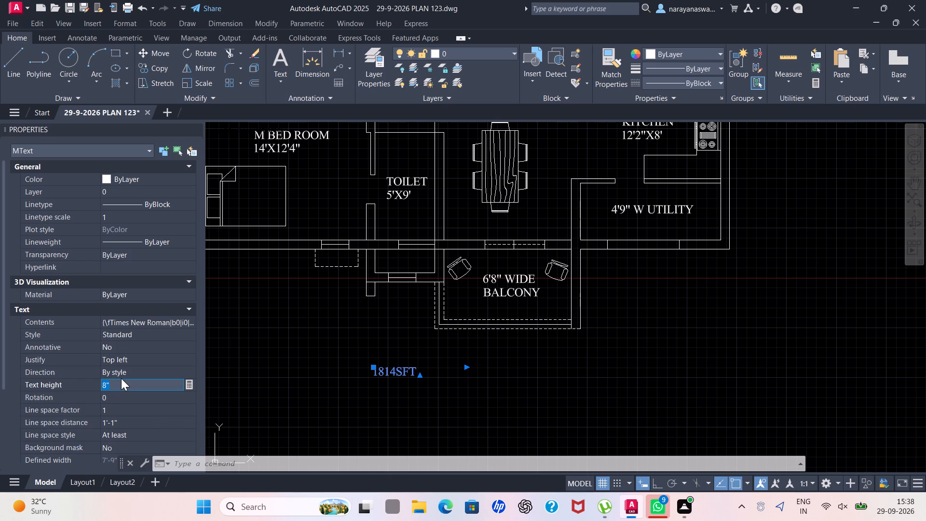
{"action": "key", "text": "BackSpace"}
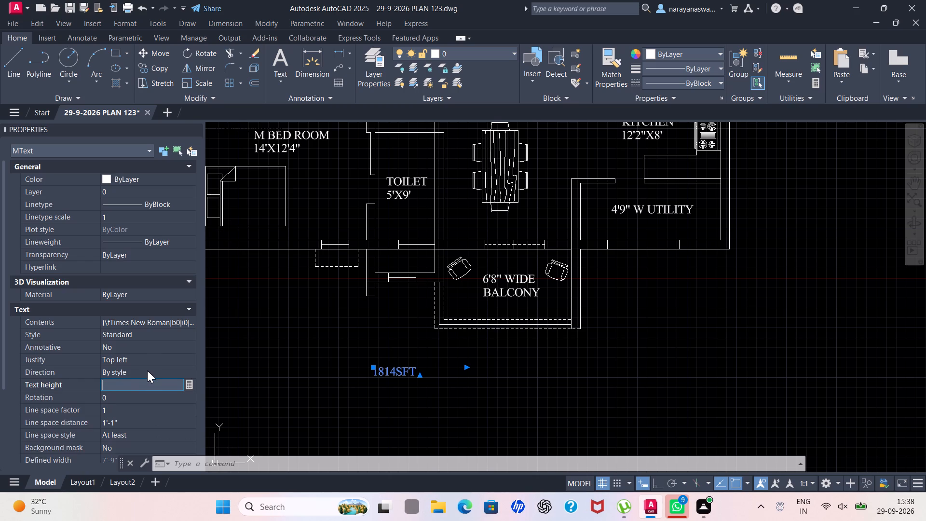
{"action": "key", "text": "2"}
{"action": "key", "text": "0"}
{"action": "key", "text": "Return"}
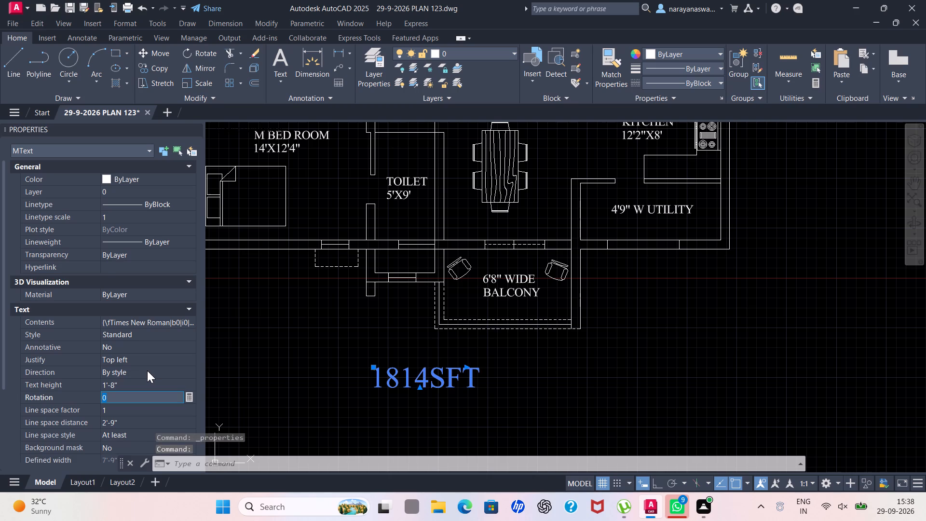
{"action": "key", "text": "Escape"}
{"action": "scroll", "coordinate": [245, 389], "scroll_direction": "down", "scroll_amount": 2}
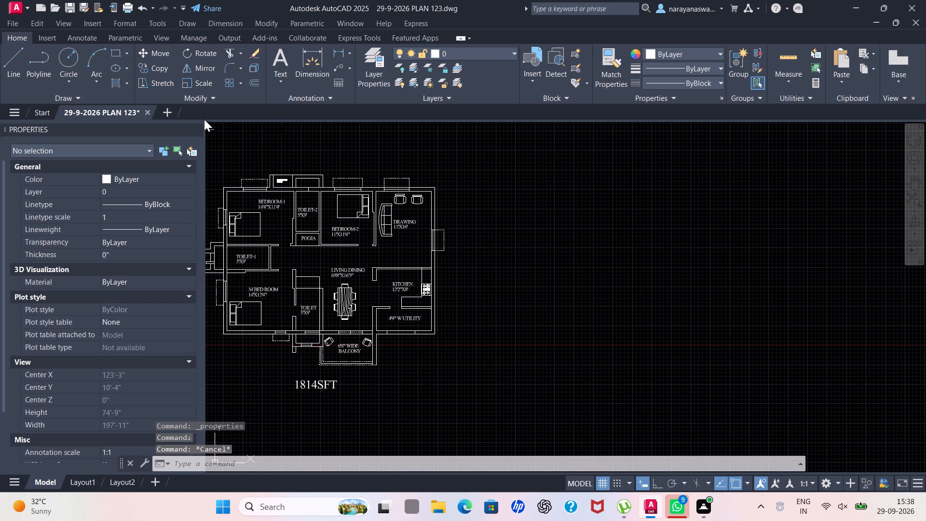
Close the object properties palette.
{"action": "left_click", "coordinate": [194, 128]}
Examine the labelled floor plan, checking the room labels, the balcony and the 1814SFT area label.
{"action": "scroll", "coordinate": [422, 343], "scroll_direction": "down", "scroll_amount": 1}
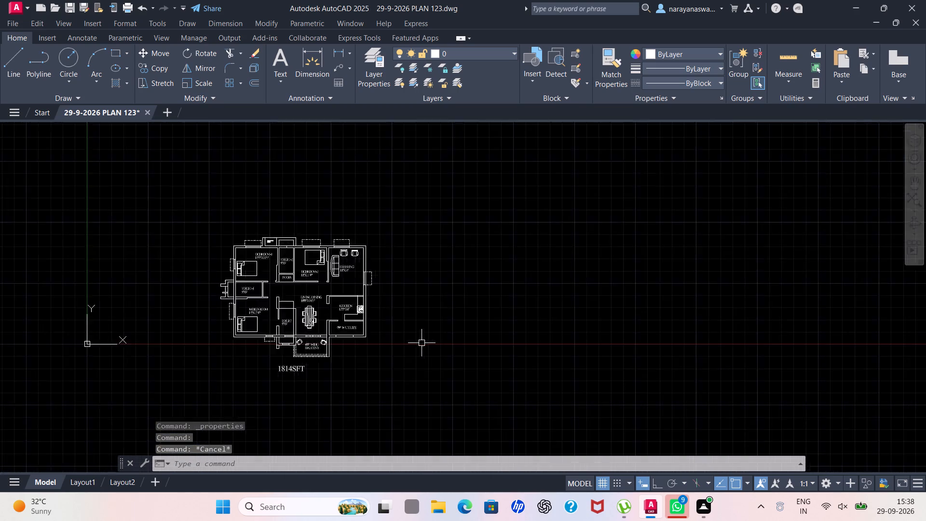
{"action": "scroll", "coordinate": [422, 343], "scroll_direction": "down", "scroll_amount": 1}
{"action": "scroll", "coordinate": [320, 358], "scroll_direction": "up", "scroll_amount": 2}
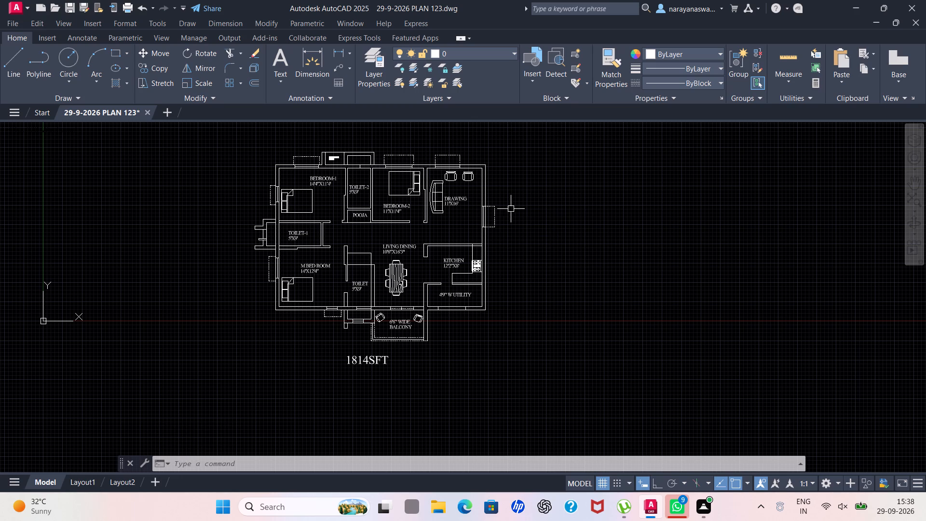
{"action": "scroll", "coordinate": [350, 159], "scroll_direction": "up", "scroll_amount": 1}
{"action": "scroll", "coordinate": [296, 156], "scroll_direction": "up", "scroll_amount": 2}
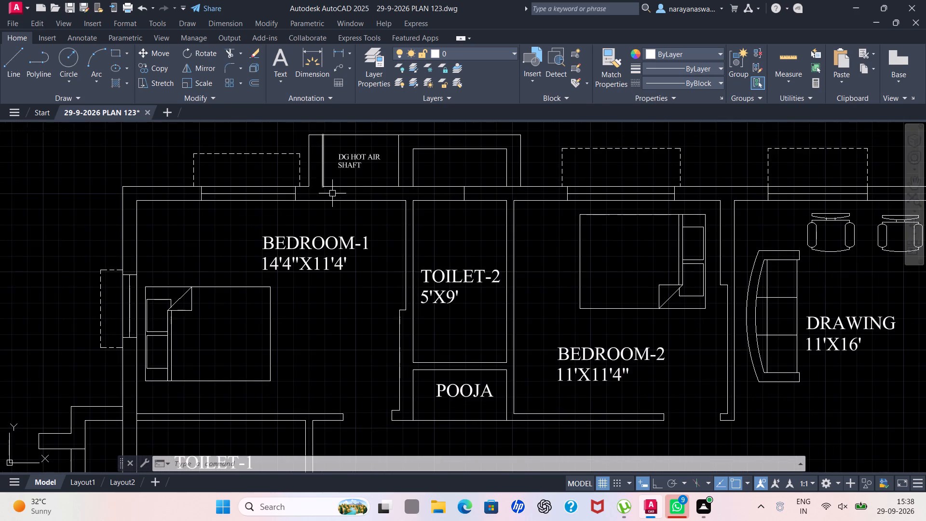
{"action": "scroll", "coordinate": [333, 194], "scroll_direction": "down", "scroll_amount": 2}
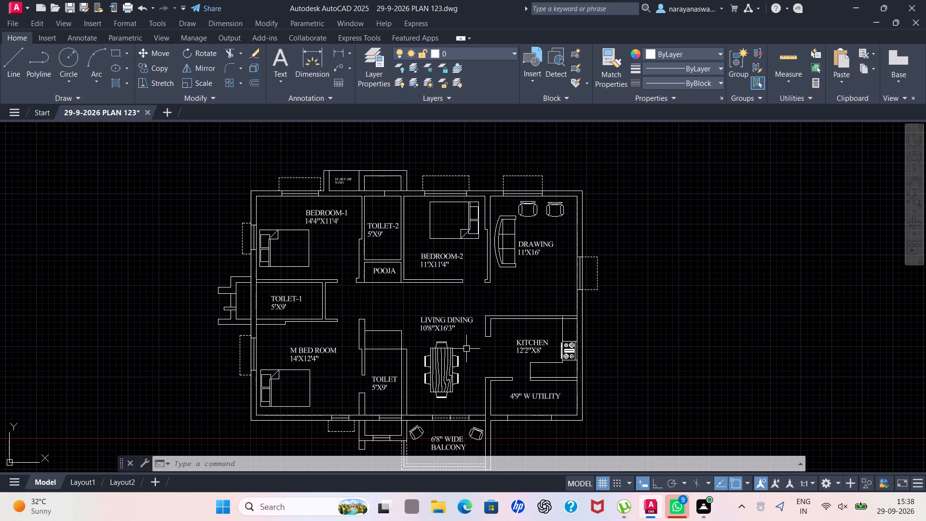
{"action": "scroll", "coordinate": [450, 287], "scroll_direction": "down", "scroll_amount": 2}
{"action": "scroll", "coordinate": [396, 416], "scroll_direction": "up", "scroll_amount": 2}
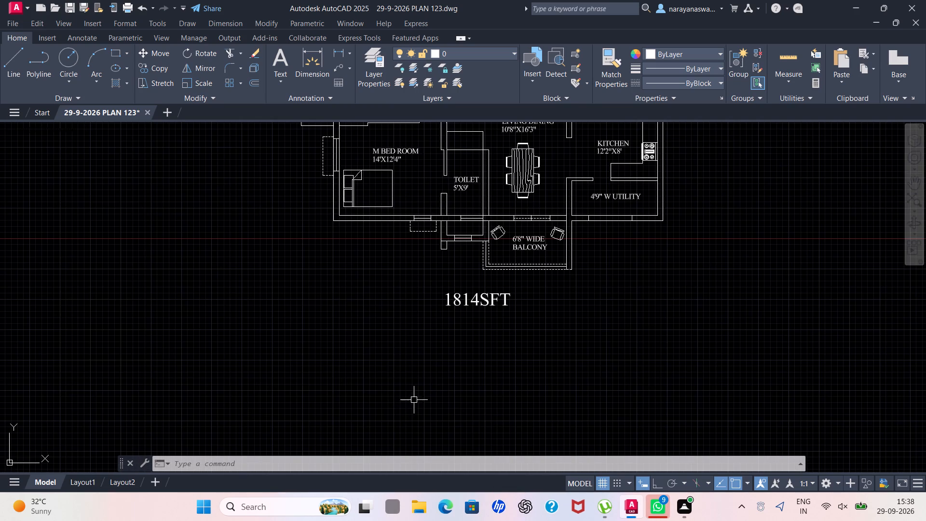
{"action": "scroll", "coordinate": [427, 393], "scroll_direction": "down", "scroll_amount": 1}
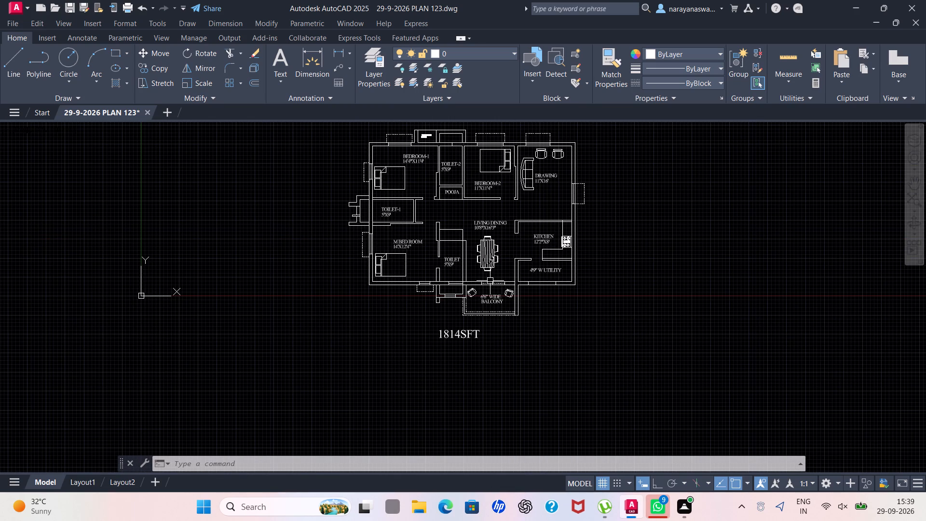
{"action": "scroll", "coordinate": [490, 281], "scroll_direction": "down", "scroll_amount": 1}
{"action": "scroll", "coordinate": [483, 241], "scroll_direction": "up", "scroll_amount": 1}
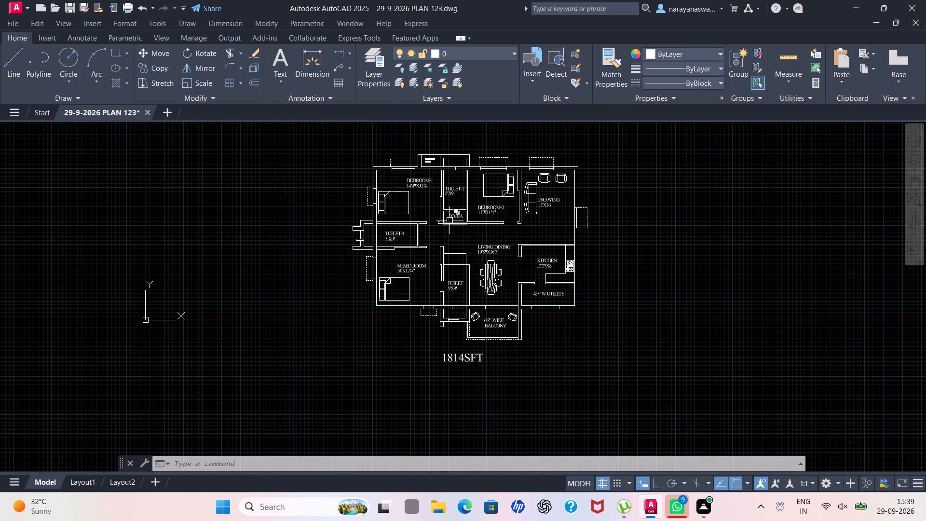
{"action": "scroll", "coordinate": [449, 220], "scroll_direction": "up", "scroll_amount": 1}
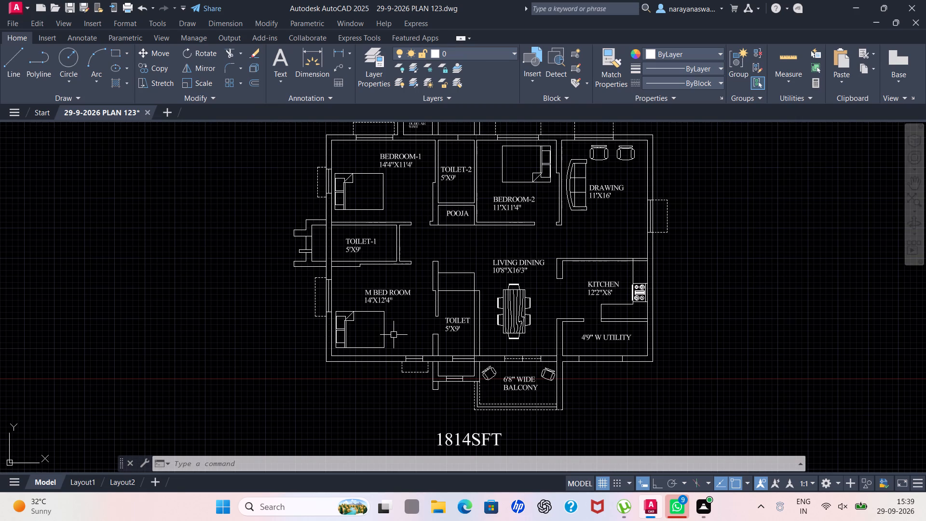
{"action": "scroll", "coordinate": [455, 363], "scroll_direction": "down", "scroll_amount": 1}
{"action": "scroll", "coordinate": [460, 208], "scroll_direction": "up", "scroll_amount": 1}
{"action": "scroll", "coordinate": [419, 247], "scroll_direction": "up", "scroll_amount": 2}
{"action": "scroll", "coordinate": [464, 252], "scroll_direction": "down", "scroll_amount": 1}
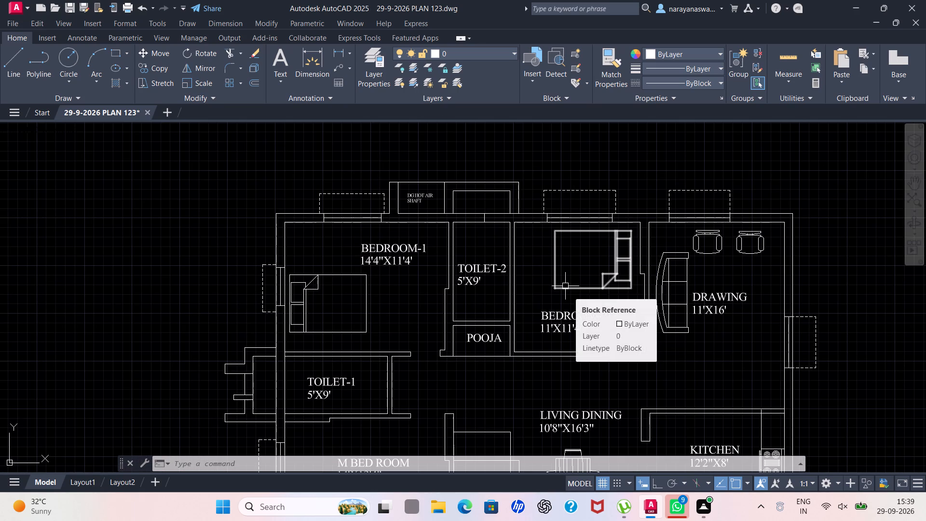
{"action": "scroll", "coordinate": [580, 306], "scroll_direction": "down", "scroll_amount": 2}
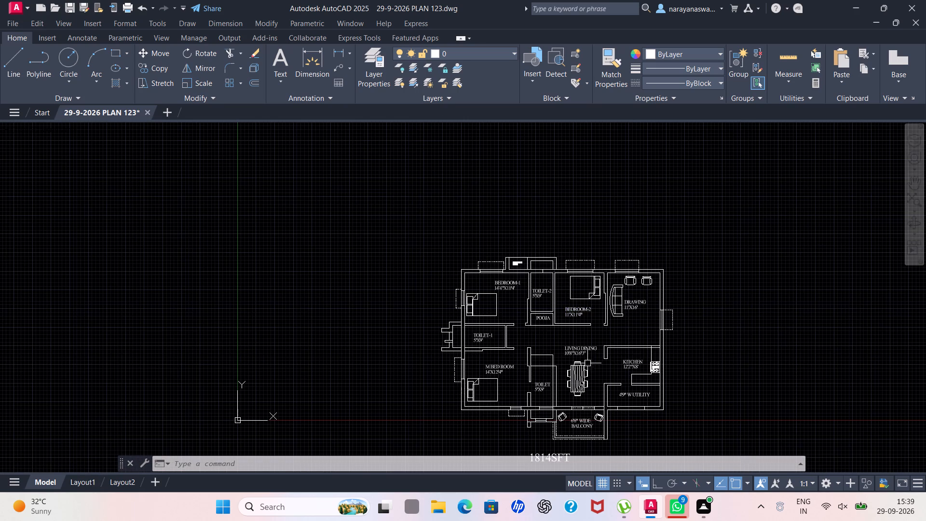
{"action": "scroll", "coordinate": [580, 389], "scroll_direction": "up", "scroll_amount": 1}
{"action": "scroll", "coordinate": [581, 387], "scroll_direction": "down", "scroll_amount": 2}
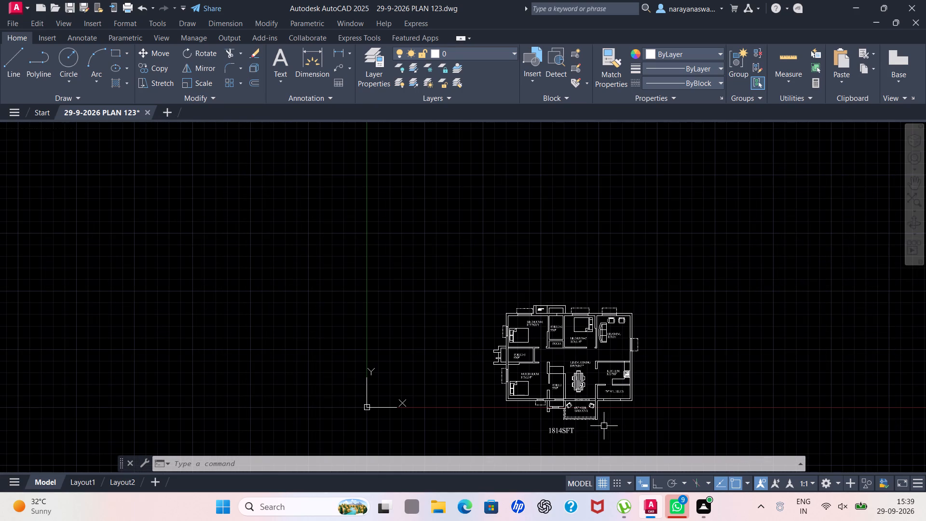
Save the drawing.
{"action": "key", "text": "ctrl+s"}
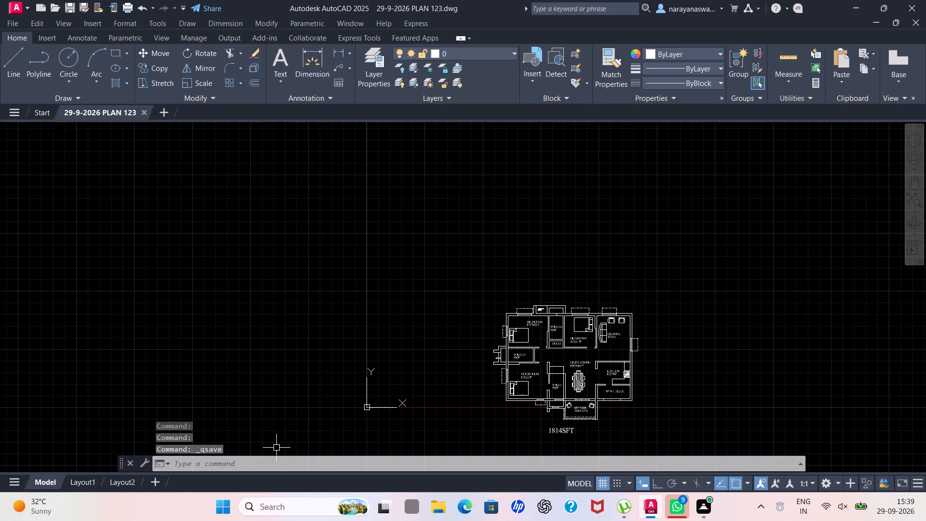
Look up commands matching NAME and query the LOGFILENAME system variable.
{"action": "left_click", "coordinate": [272, 461]}
{"action": "key", "text": "n"}
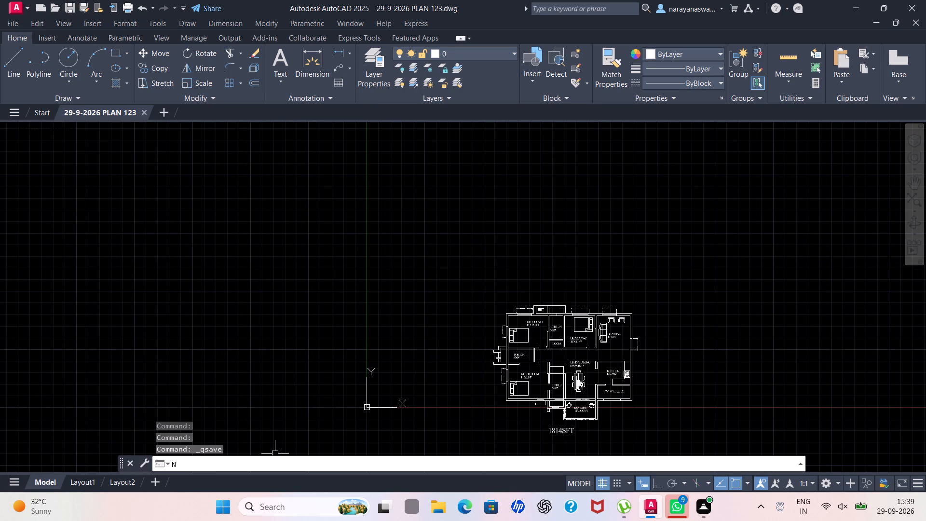
{"action": "type", "text": "AM"}
{"action": "key", "text": "e"}
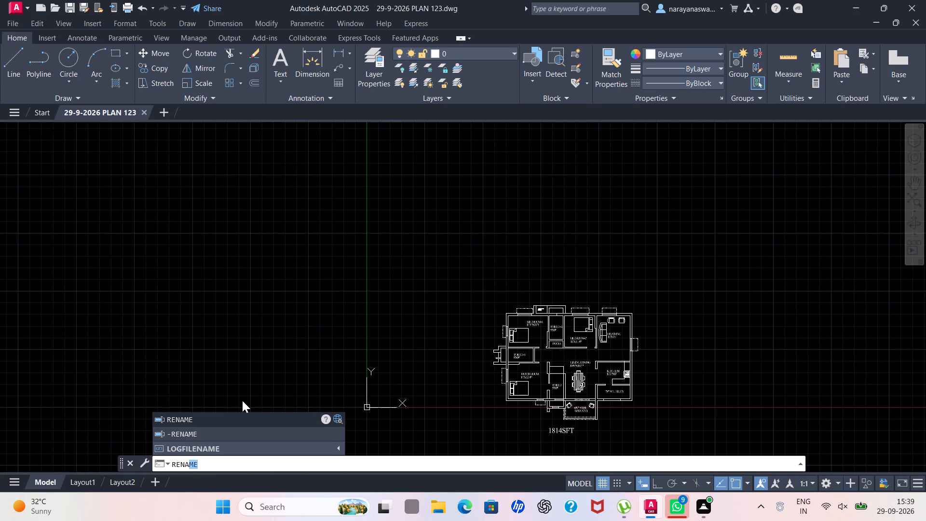
{"action": "left_click", "coordinate": [336, 446]}
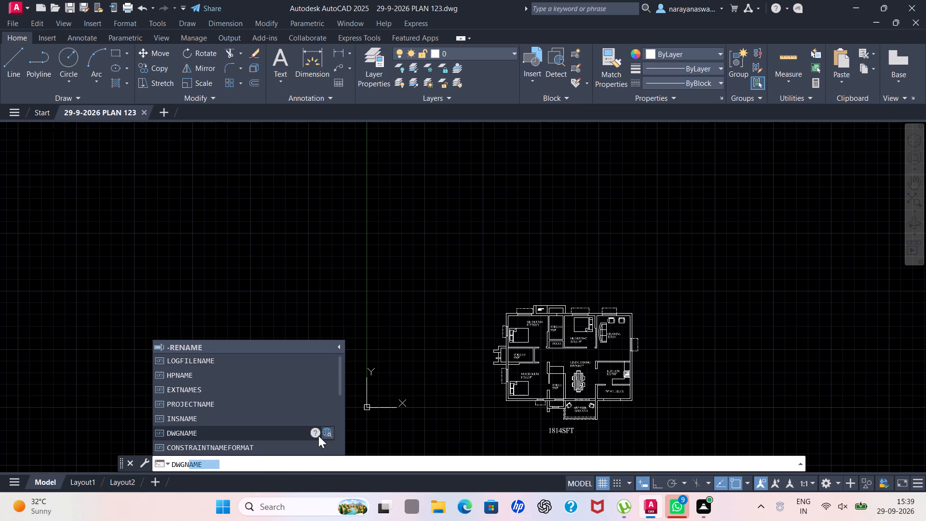
{"action": "left_click", "coordinate": [224, 357]}
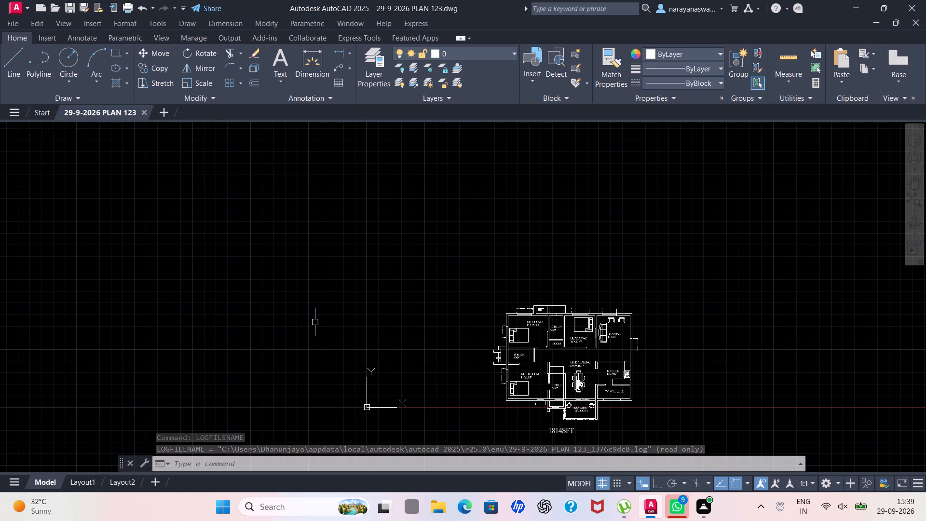
Copy the POOJA label above the three top-wall windows of BEDROOM-1, BEDROOM-2 and DRAWING.
{"action": "scroll", "coordinate": [681, 410], "scroll_direction": "up", "scroll_amount": 2}
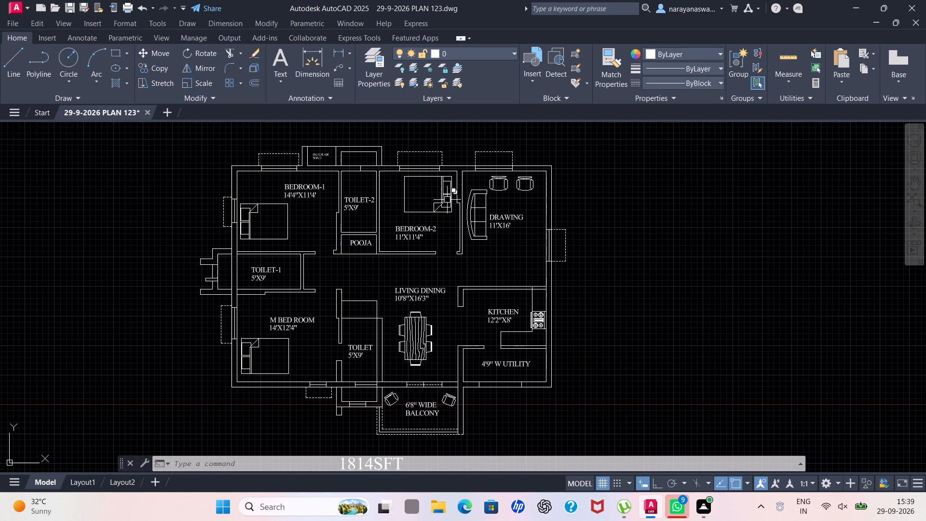
{"action": "scroll", "coordinate": [448, 201], "scroll_direction": "down", "scroll_amount": 1}
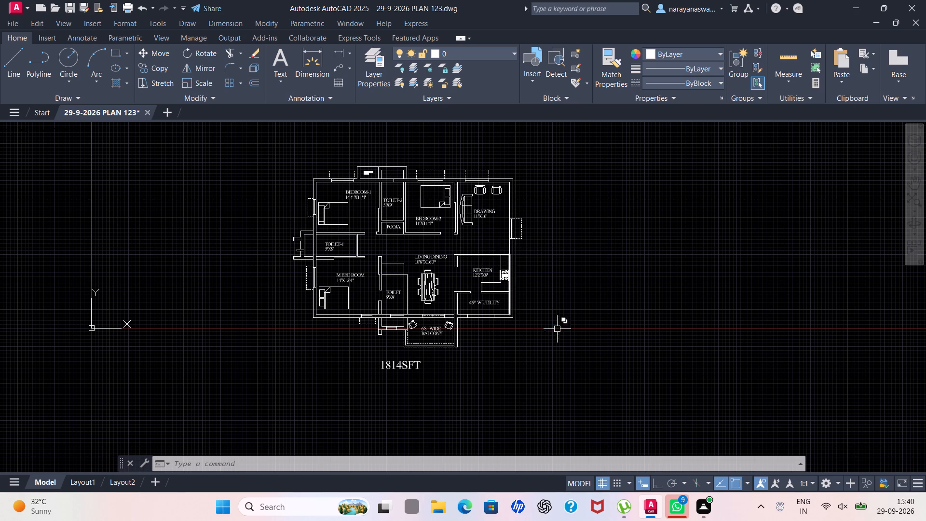
{"action": "scroll", "coordinate": [441, 177], "scroll_direction": "up", "scroll_amount": 2}
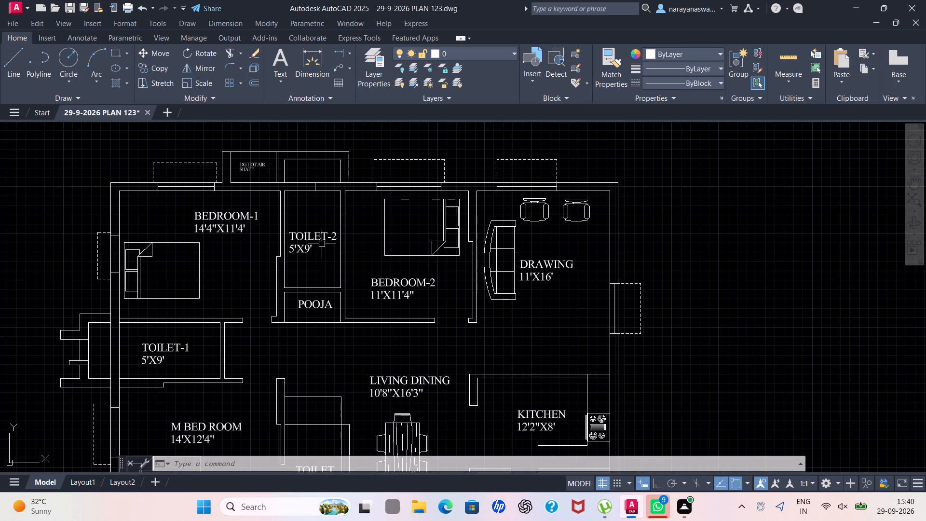
{"action": "left_click", "coordinate": [387, 389]}
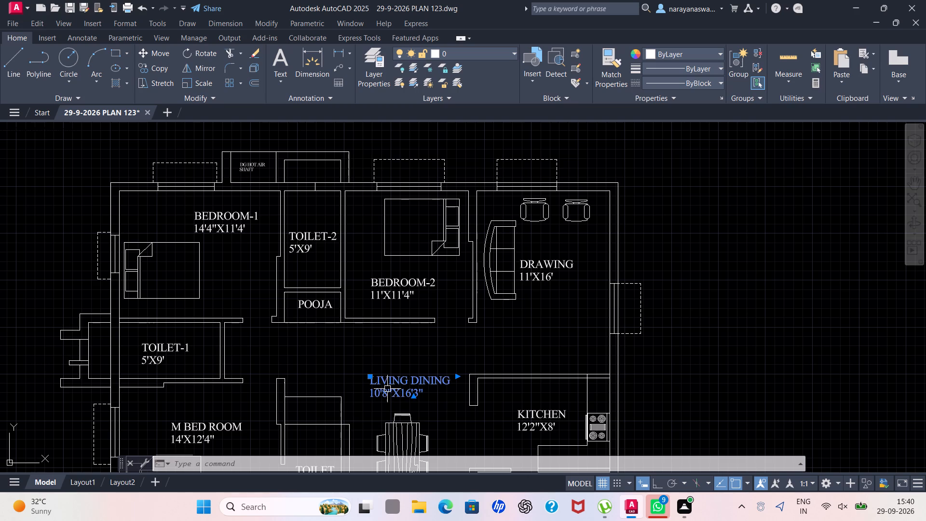
{"action": "key", "text": "Escape"}
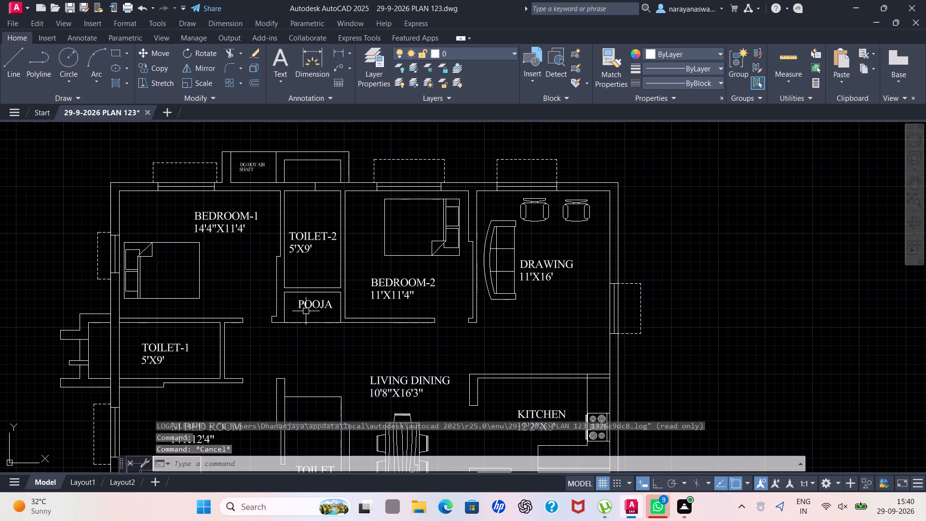
{"action": "left_click", "coordinate": [308, 308]}
{"action": "right_click", "coordinate": [308, 308]}
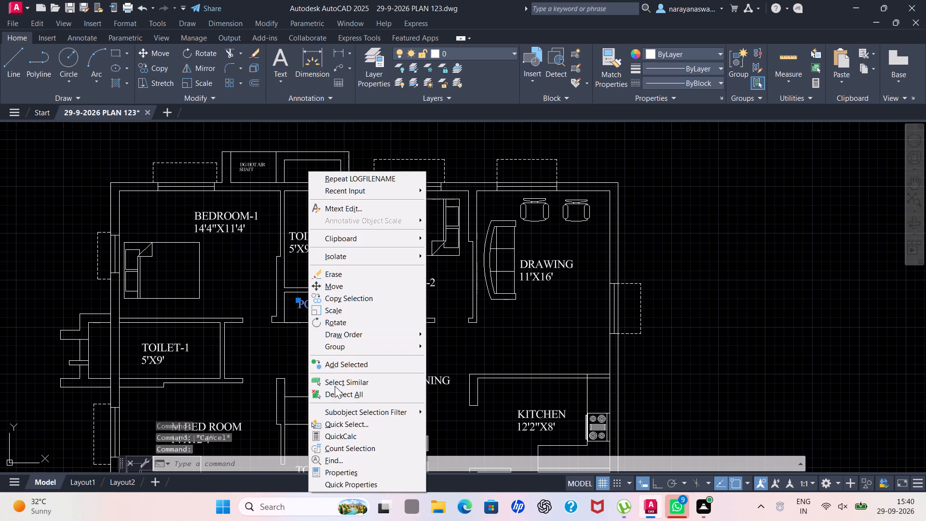
{"action": "left_click", "coordinate": [365, 300]}
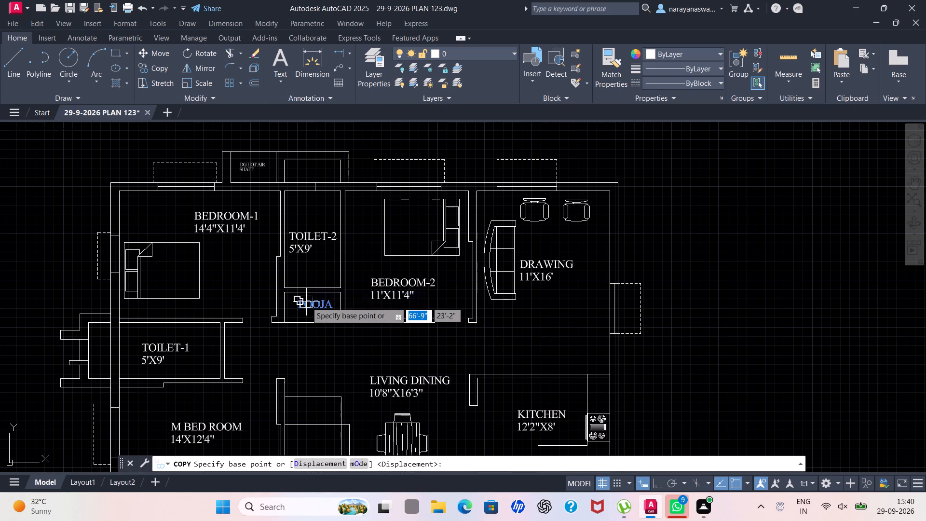
{"action": "left_click", "coordinate": [308, 302]}
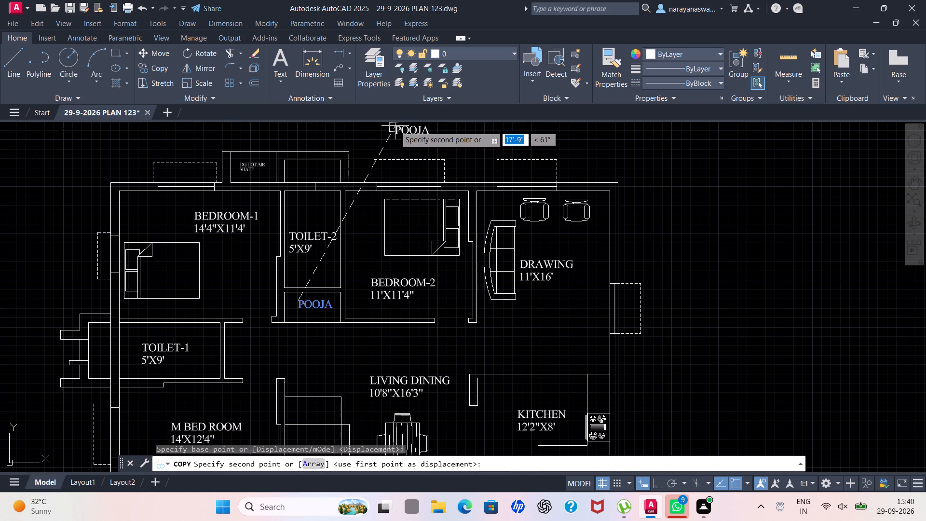
{"action": "left_click", "coordinate": [395, 126]}
{"action": "left_click", "coordinate": [526, 135]}
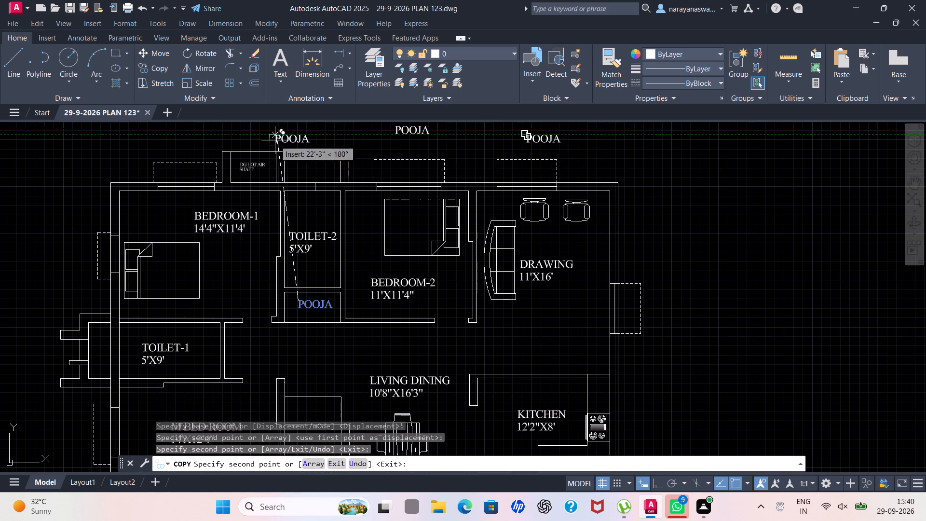
{"action": "left_click", "coordinate": [175, 140]}
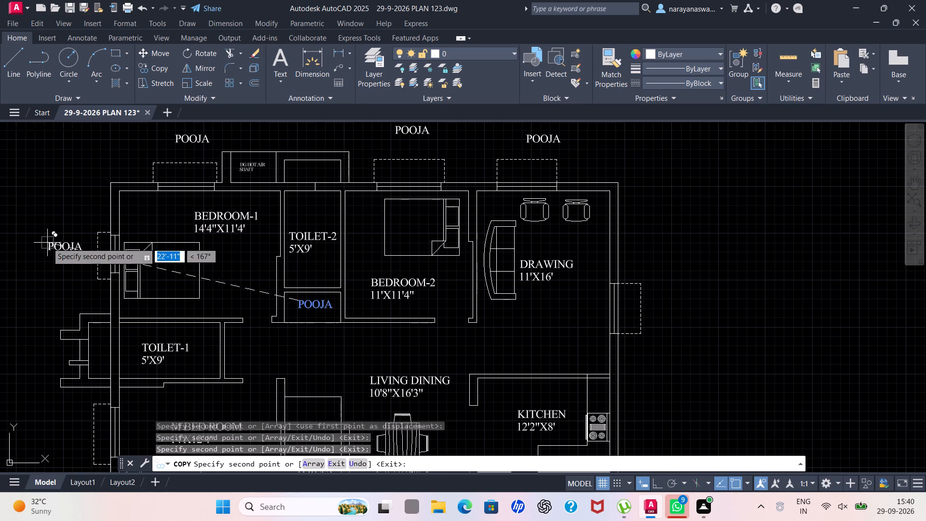
Place three more POOJA copies: outside the side windows of BEDROOM-1 and M BED ROOM, and below the M BED ROOM bottom window.
{"action": "left_click", "coordinate": [58, 247]}
{"action": "scroll", "coordinate": [96, 257], "scroll_direction": "down", "scroll_amount": 3}
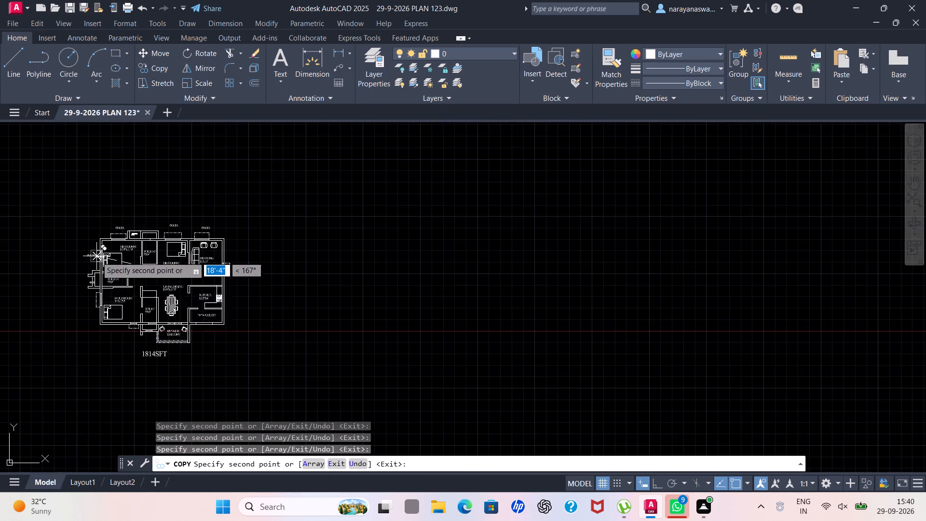
{"action": "scroll", "coordinate": [49, 327], "scroll_direction": "up", "scroll_amount": 2}
{"action": "left_click", "coordinate": [133, 261]}
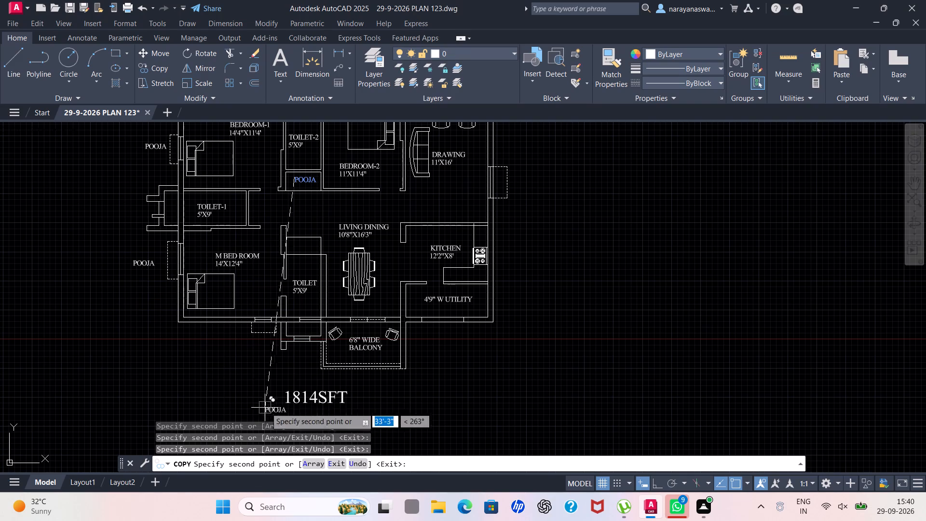
{"action": "left_click", "coordinate": [258, 351]}
{"action": "key", "text": "Escape"}
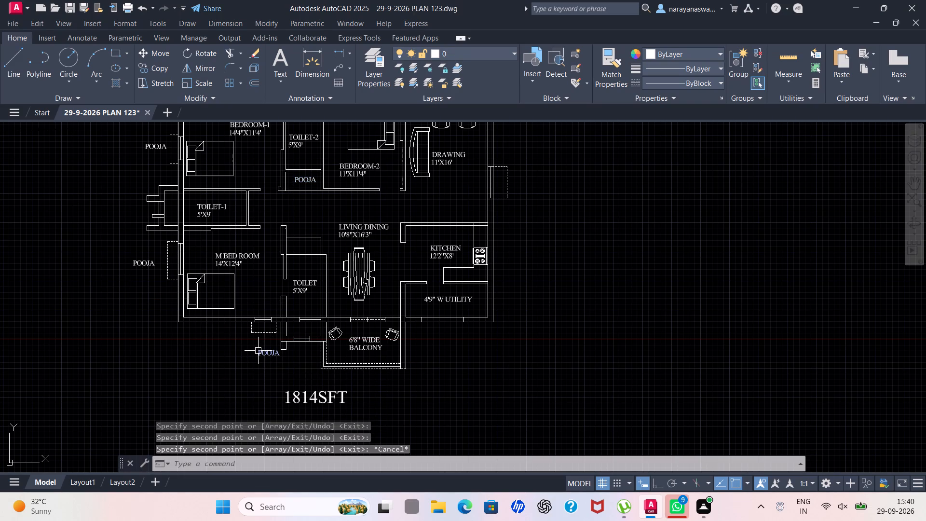
Replace the text of the POOJA copy above the BEDROOM-1 window with W.
{"action": "scroll", "coordinate": [251, 325], "scroll_direction": "down", "scroll_amount": 2}
{"action": "scroll", "coordinate": [254, 247], "scroll_direction": "up", "scroll_amount": 3}
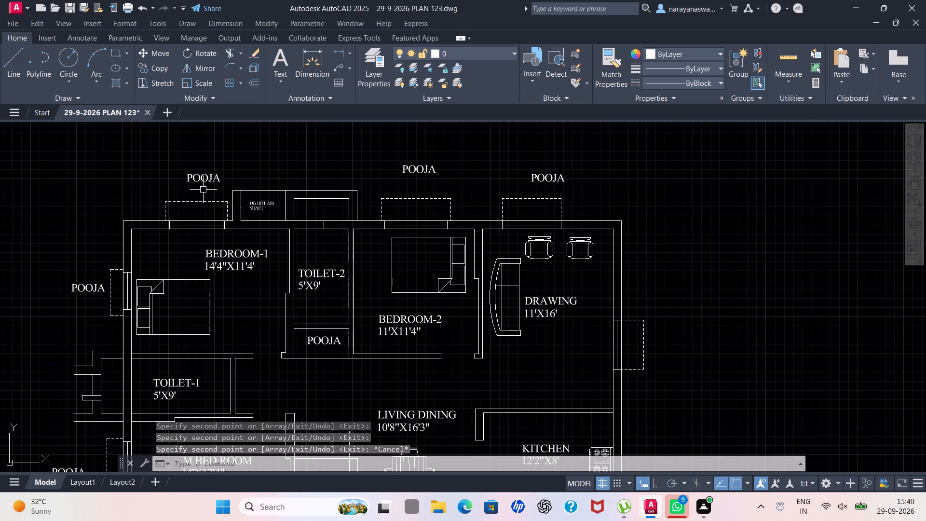
{"action": "left_click", "coordinate": [207, 182]}
{"action": "right_click", "coordinate": [207, 182]}
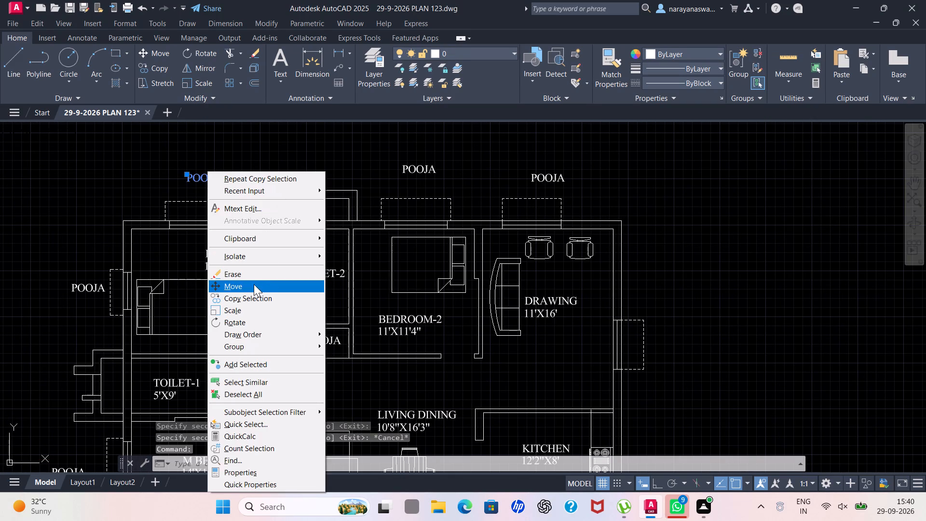
{"action": "left_click", "coordinate": [281, 208]}
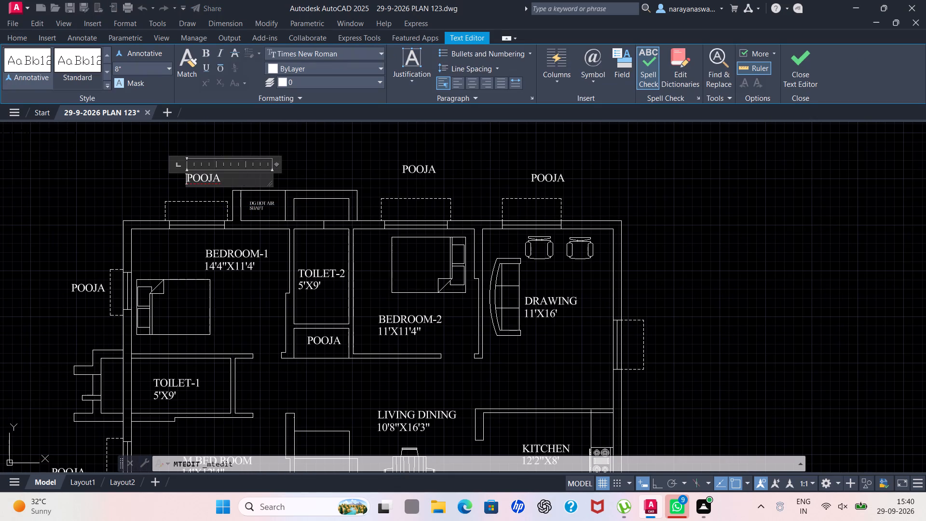
{"action": "left_click", "coordinate": [225, 176]}
{"action": "key", "text": "BackSpace"}
{"action": "key", "text": "BackSpace"}
{"action": "key", "text": "BackSpace"}
{"action": "key", "text": "BackSpace"}
{"action": "key", "text": "BackSpace"}
{"action": "key", "text": "BackSpace"}
{"action": "key", "text": "BackSpace"}
{"action": "key", "text": "BackSpace"}
{"action": "key", "text": "BackSpace"}
{"action": "key", "text": "BackSpace"}
{"action": "key", "text": "BackSpace"}
{"action": "key", "text": "BackSpace"}
{"action": "key", "text": "BackSpace"}
{"action": "key", "text": "BackSpace"}
{"action": "key", "text": "BackSpace"}
{"action": "key", "text": "BackSpace"}
{"action": "key", "text": "BackSpace"}
{"action": "key", "text": "BackSpace"}
{"action": "key", "text": "BackSpace"}
{"action": "key", "text": "BackSpace"}
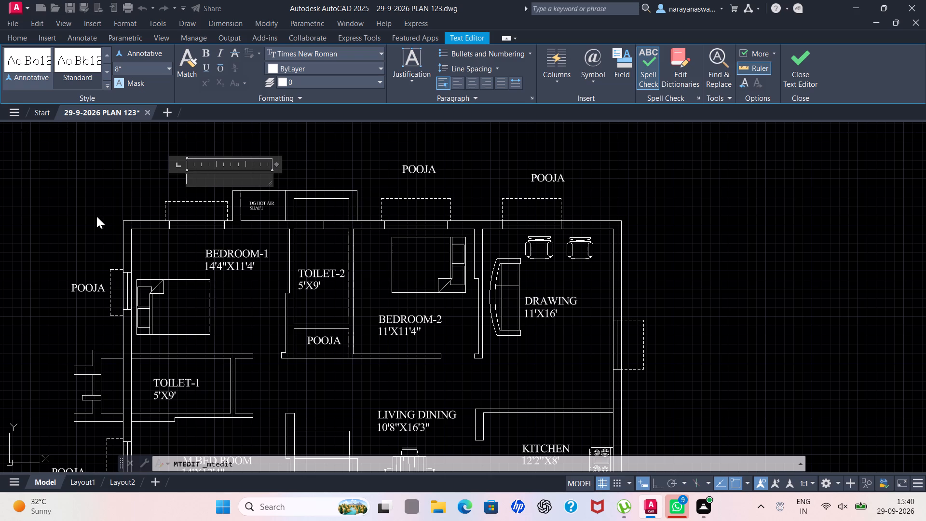
{"action": "key", "text": "w"}
{"action": "key", "text": "Escape"}
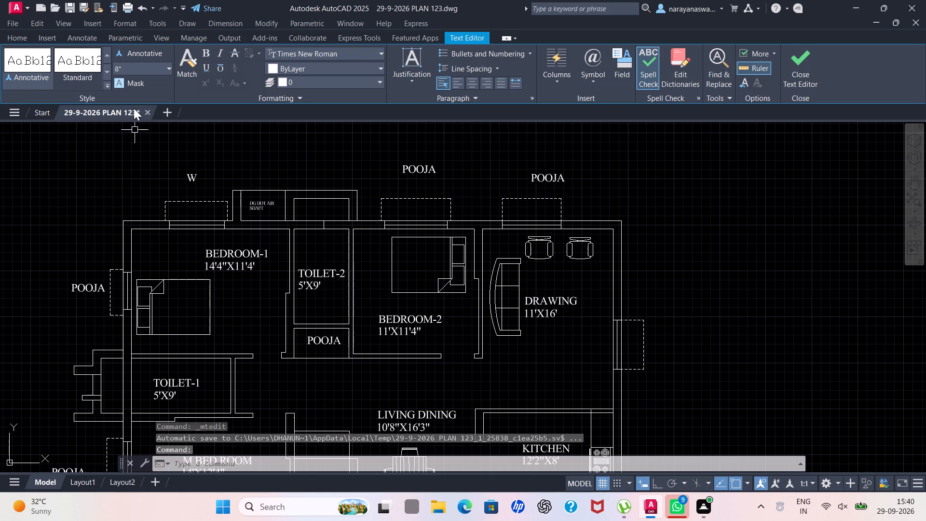
Replace the text of the POOJA copy above the BEDROOM-2 window with W.
{"action": "left_click", "coordinate": [427, 170]}
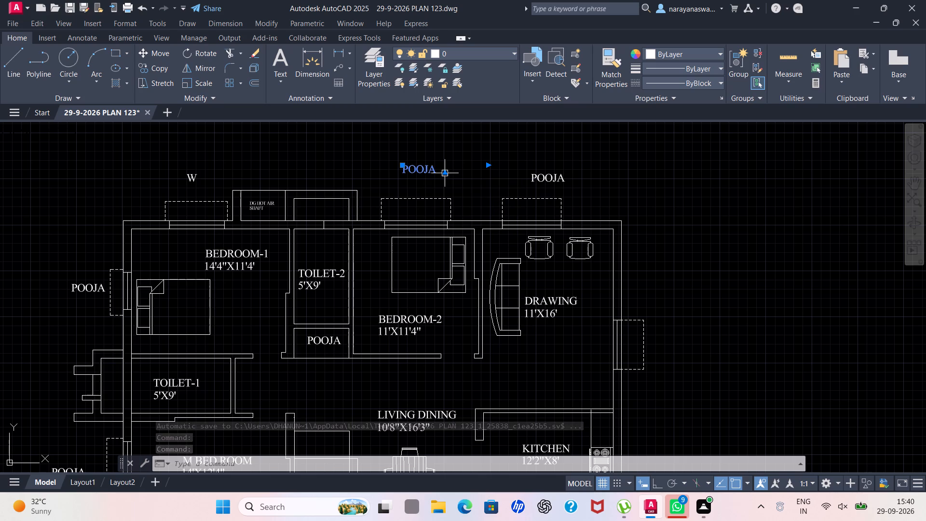
{"action": "right_click", "coordinate": [470, 148]}
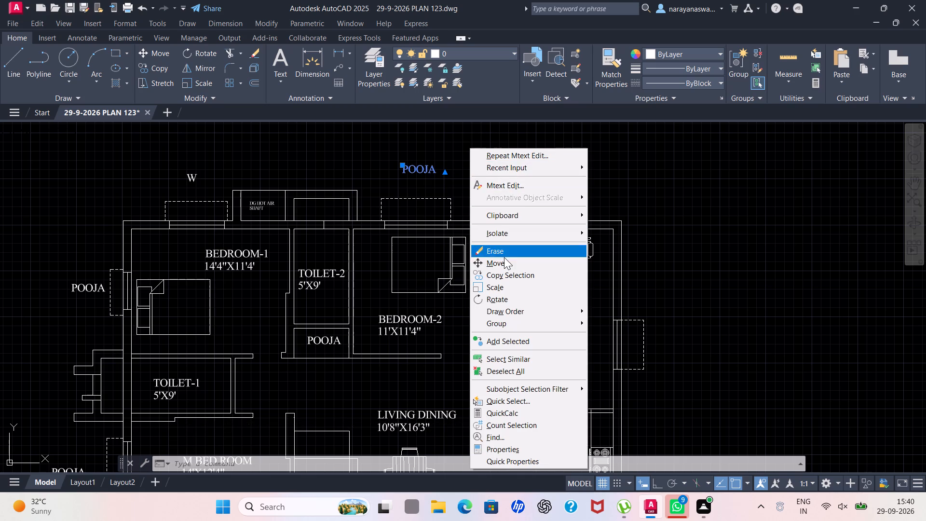
{"action": "left_click", "coordinate": [538, 185]}
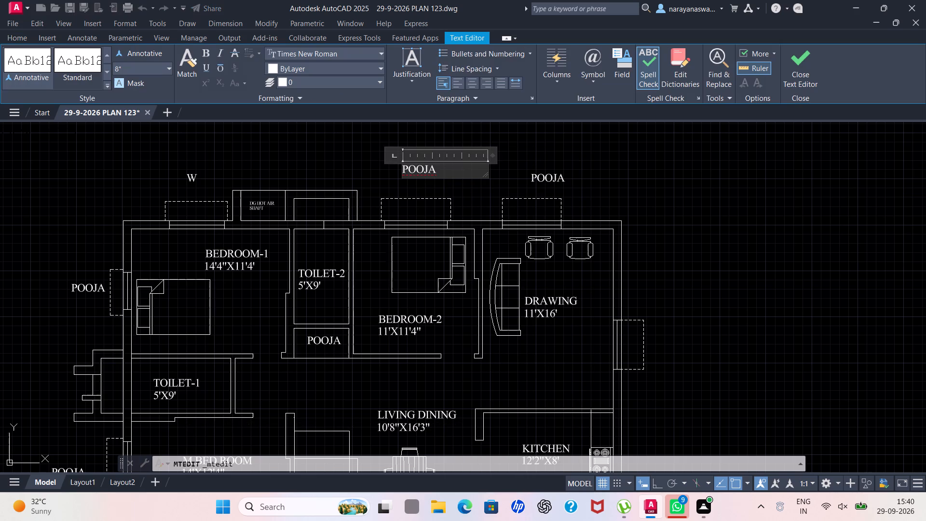
{"action": "left_click", "coordinate": [450, 176]}
{"action": "key", "text": "BackSpace"}
{"action": "key", "text": "BackSpace"}
{"action": "key", "text": "BackSpace"}
{"action": "key", "text": "BackSpace"}
{"action": "key", "text": "BackSpace"}
{"action": "key", "text": "BackSpace"}
{"action": "key", "text": "BackSpace"}
{"action": "key", "text": "BackSpace"}
{"action": "key", "text": "BackSpace"}
{"action": "key", "text": "BackSpace"}
{"action": "key", "text": "BackSpace"}
{"action": "key", "text": "BackSpace"}
{"action": "key", "text": "BackSpace"}
{"action": "key", "text": "BackSpace"}
{"action": "key", "text": "BackSpace"}
{"action": "key", "text": "BackSpace"}
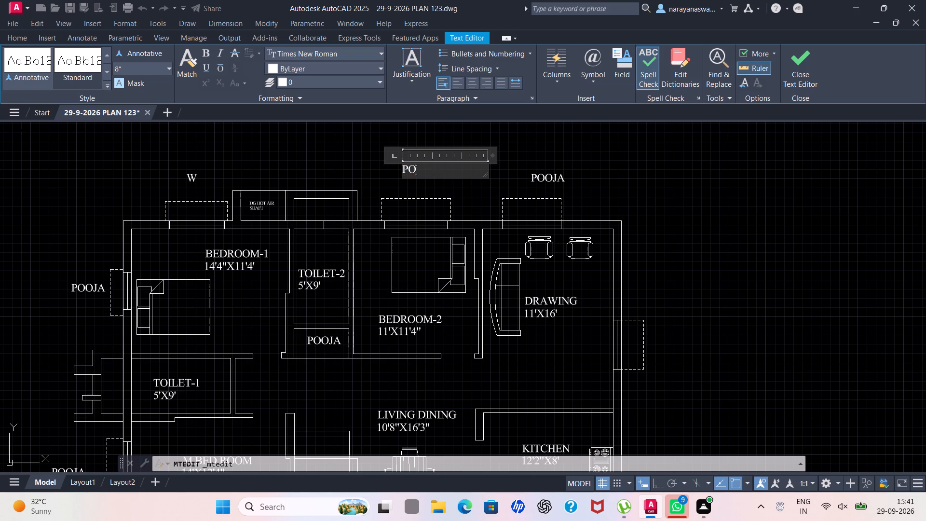
{"action": "key", "text": "w"}
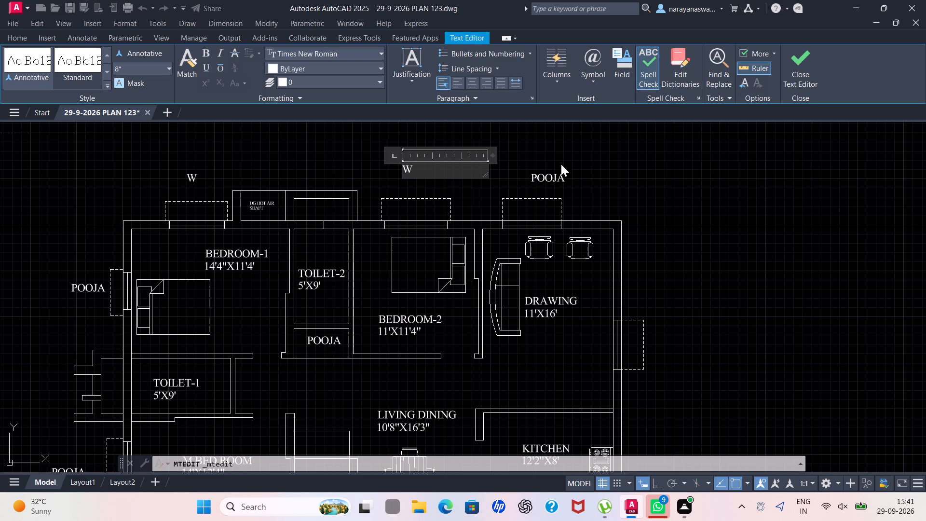
{"action": "left_click", "coordinate": [553, 142]}
Replace the text of the POOJA copy above the DRAWING room's top-wall window with W.
{"action": "left_click", "coordinate": [555, 179]}
{"action": "right_click", "coordinate": [553, 178]}
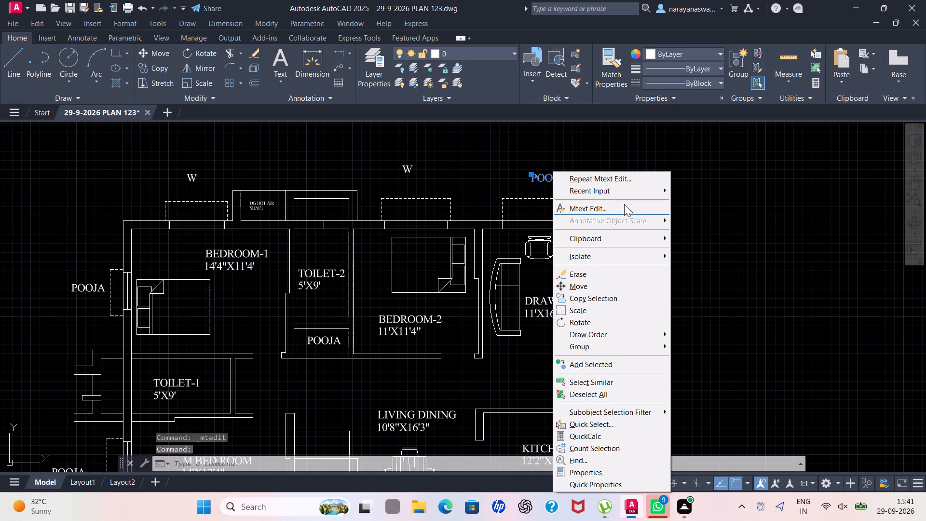
{"action": "left_click", "coordinate": [622, 212]}
{"action": "left_click", "coordinate": [583, 181]}
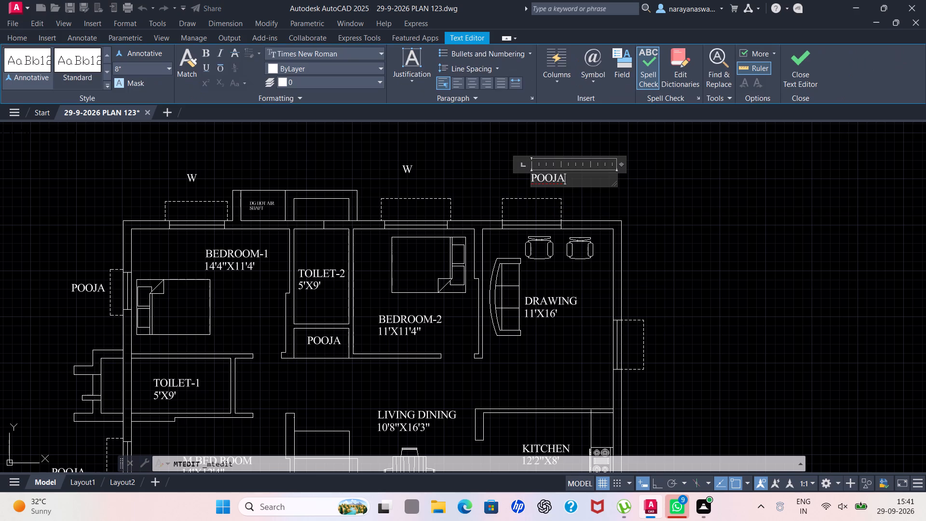
{"action": "key", "text": "BackSpace"}
{"action": "key", "text": "BackSpace"}
{"action": "key", "text": "BackSpace"}
{"action": "key", "text": "BackSpace"}
{"action": "key", "text": "BackSpace"}
{"action": "key", "text": "BackSpace"}
{"action": "key", "text": "BackSpace"}
{"action": "key", "text": "BackSpace"}
{"action": "key", "text": "BackSpace"}
{"action": "key", "text": "BackSpace"}
{"action": "key", "text": "BackSpace"}
{"action": "key", "text": "BackSpace"}
{"action": "key", "text": "BackSpace"}
{"action": "key", "text": "BackSpace"}
{"action": "key", "text": "BackSpace"}
{"action": "key", "text": "w"}
{"action": "left_click", "coordinate": [636, 197]}
Replace the text of the POOJA copy outside the BEDROOM-1 side window with W.
{"action": "scroll", "coordinate": [158, 280], "scroll_direction": "down", "scroll_amount": 1}
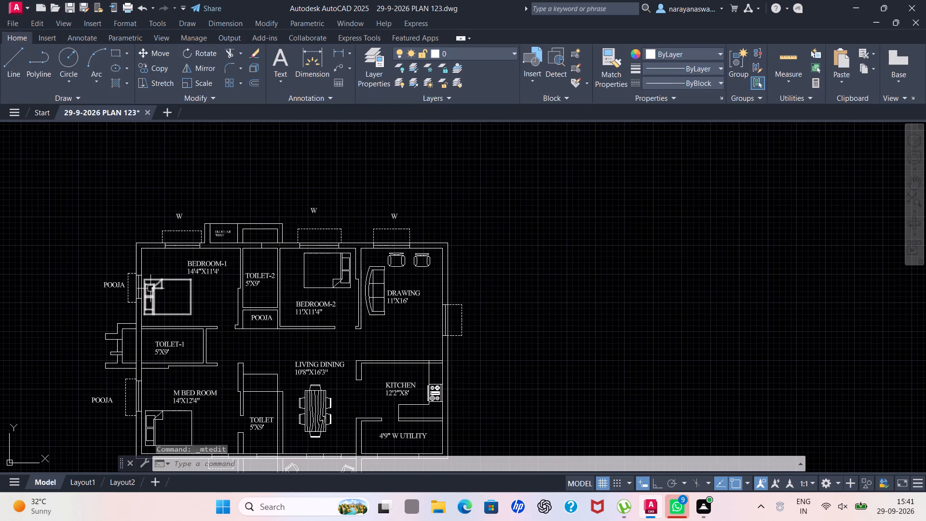
{"action": "scroll", "coordinate": [88, 292], "scroll_direction": "up", "scroll_amount": 1}
{"action": "left_click", "coordinate": [129, 284]}
{"action": "right_click", "coordinate": [128, 275]}
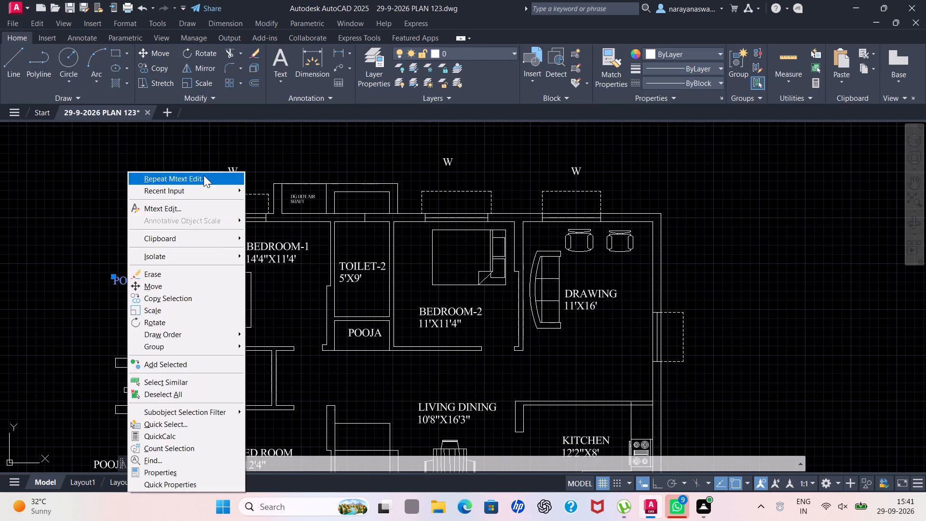
{"action": "left_click", "coordinate": [195, 209]}
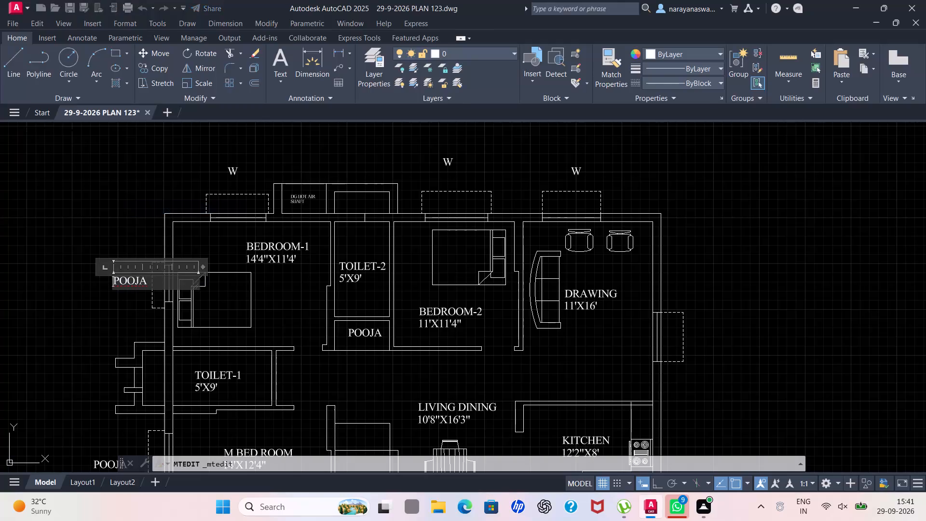
{"action": "scroll", "coordinate": [148, 279], "scroll_direction": "up", "scroll_amount": 1}
{"action": "left_click", "coordinate": [146, 284]}
{"action": "key", "text": "BackSpace"}
{"action": "key", "text": "BackSpace"}
{"action": "key", "text": "BackSpace"}
{"action": "key", "text": "BackSpace"}
{"action": "key", "text": "BackSpace"}
{"action": "key", "text": "BackSpace"}
{"action": "key", "text": "BackSpace"}
{"action": "key", "text": "BackSpace"}
{"action": "key", "text": "BackSpace"}
{"action": "key", "text": "BackSpace"}
{"action": "key", "text": "BackSpace"}
{"action": "key", "text": "BackSpace"}
{"action": "key", "text": "BackSpace"}
{"action": "key", "text": "BackSpace"}
{"action": "key", "text": "BackSpace"}
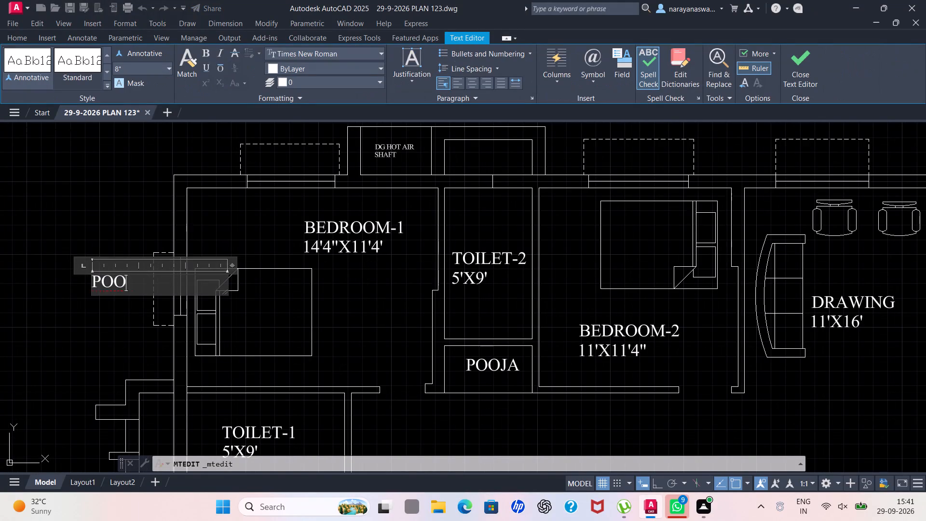
{"action": "key", "text": "w"}
{"action": "left_click", "coordinate": [117, 222]}
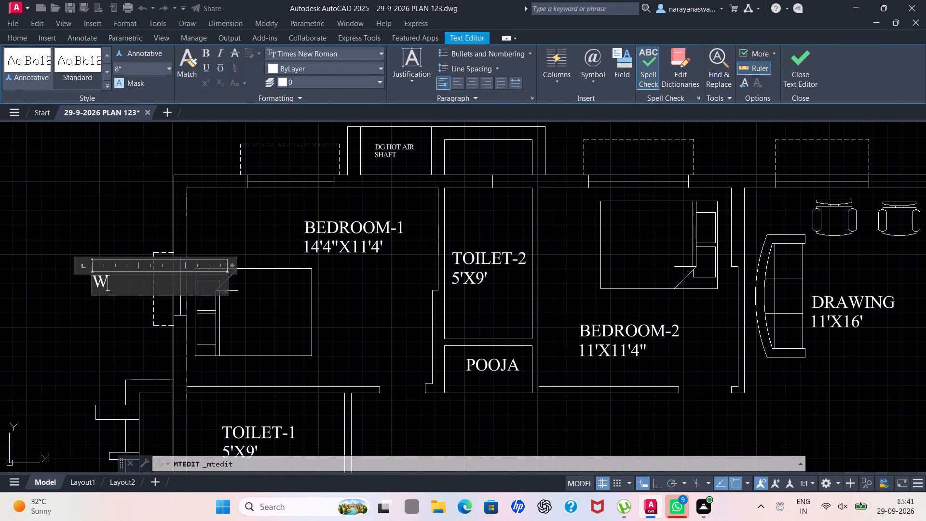
Replace the text of the POOJA copy outside the M BED ROOM side window with W.
{"action": "scroll", "coordinate": [108, 260], "scroll_direction": "down", "scroll_amount": 2}
{"action": "scroll", "coordinate": [88, 399], "scroll_direction": "up", "scroll_amount": 1}
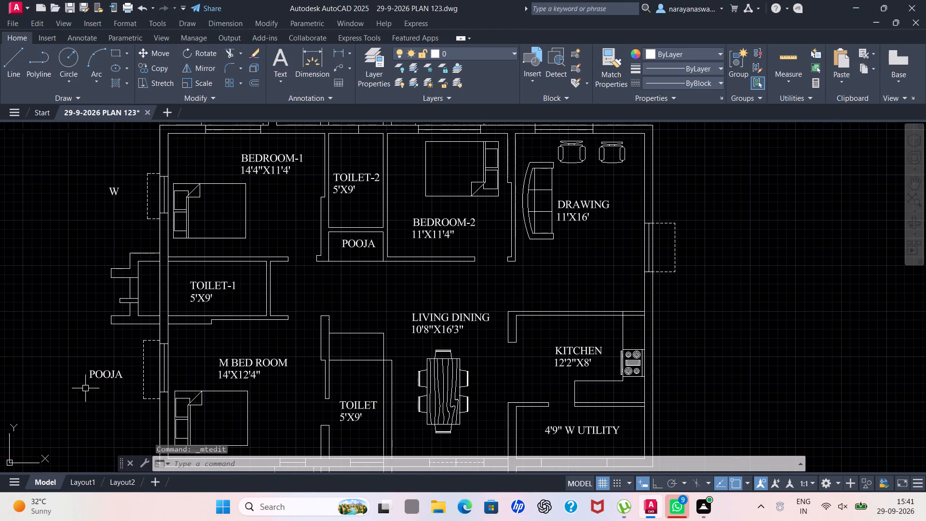
{"action": "left_click", "coordinate": [100, 376]}
{"action": "right_click_drag", "start_coordinate": [100, 375], "coordinate": [105, 352]}
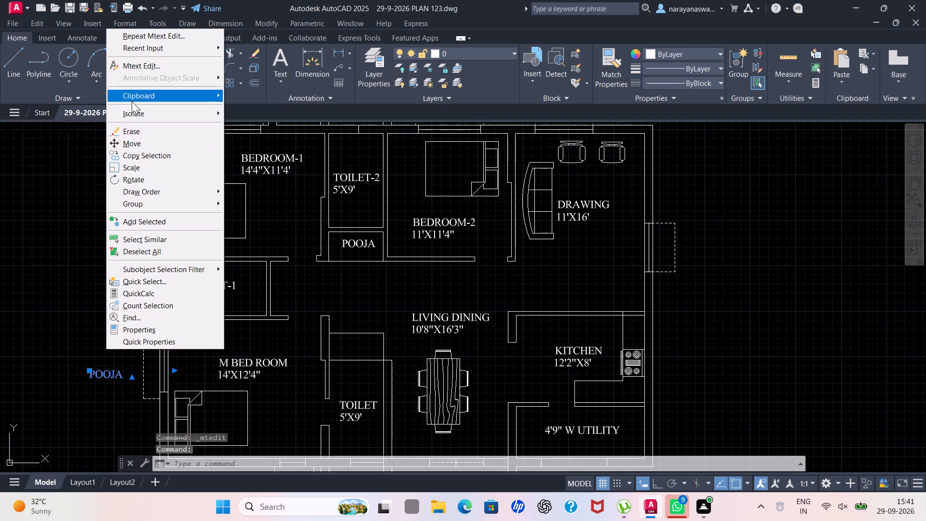
{"action": "left_click", "coordinate": [173, 63]}
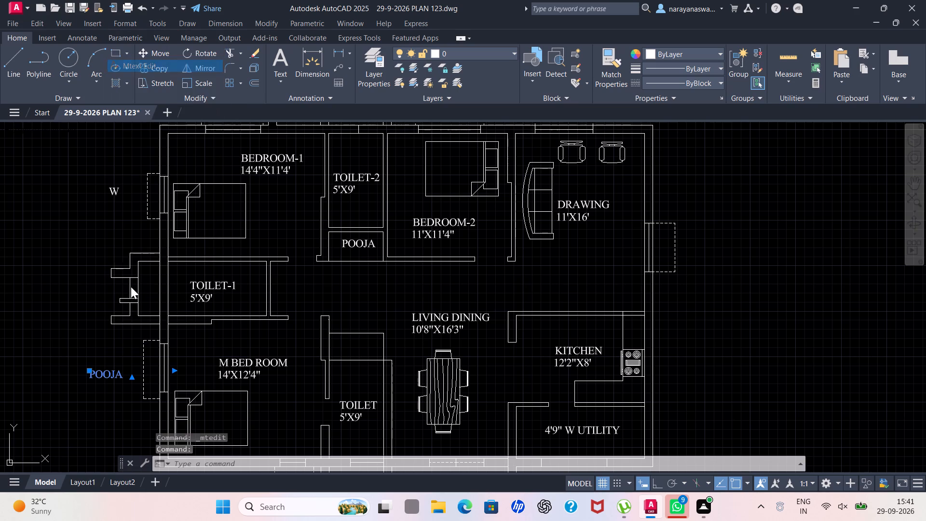
{"action": "left_click", "coordinate": [125, 370]}
{"action": "key", "text": "BackSpace"}
{"action": "key", "text": "BackSpace"}
{"action": "key", "text": "BackSpace"}
{"action": "key", "text": "BackSpace"}
{"action": "key", "text": "BackSpace"}
{"action": "key", "text": "BackSpace"}
{"action": "key", "text": "BackSpace"}
{"action": "key", "text": "BackSpace"}
{"action": "key", "text": "BackSpace"}
{"action": "key", "text": "BackSpace"}
{"action": "key", "text": "BackSpace"}
{"action": "key", "text": "BackSpace"}
{"action": "key", "text": "BackSpace"}
{"action": "key", "text": "BackSpace"}
{"action": "key", "text": "BackSpace"}
{"action": "key", "text": "BackSpace"}
{"action": "key", "text": "BackSpace"}
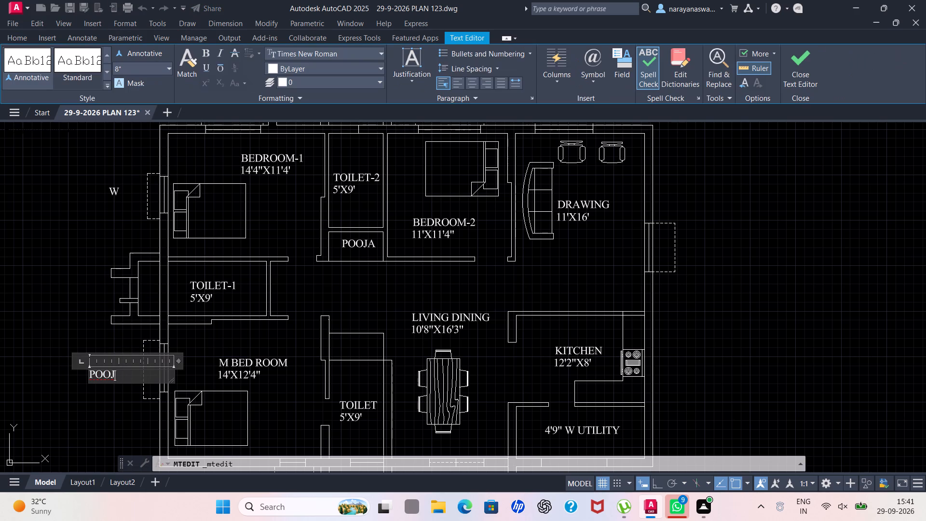
{"action": "key", "text": "w"}
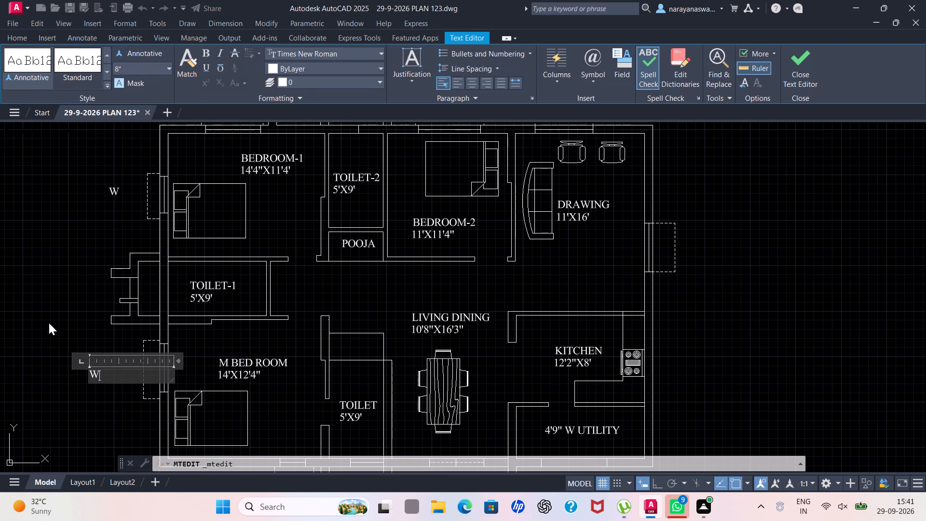
{"action": "left_click", "coordinate": [49, 323]}
Move the W label outside the M BED ROOM side window closer to that window's dashed outline.
{"action": "scroll", "coordinate": [116, 387], "scroll_direction": "down", "scroll_amount": 2}
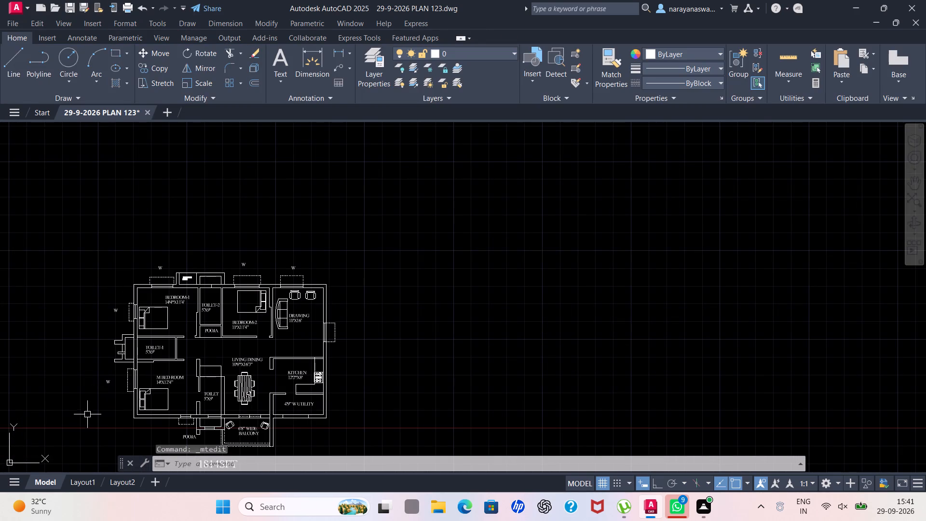
{"action": "scroll", "coordinate": [87, 412], "scroll_direction": "up", "scroll_amount": 2}
{"action": "left_click", "coordinate": [135, 343]}
{"action": "right_click", "coordinate": [135, 344]}
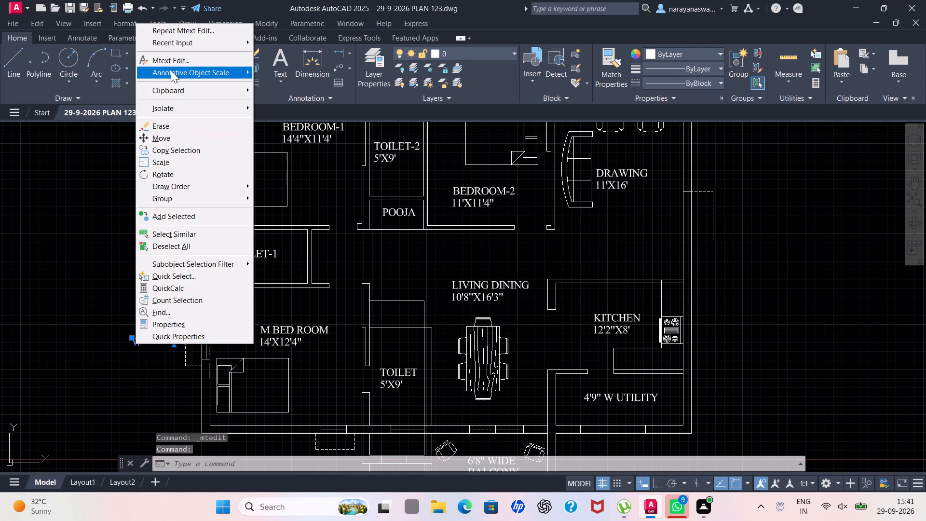
{"action": "left_click", "coordinate": [193, 140]}
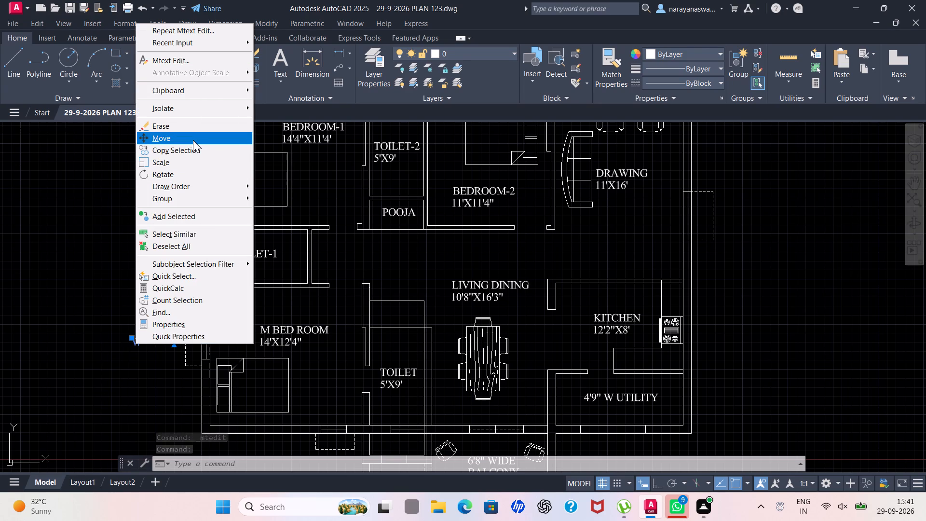
{"action": "left_click_drag", "start_coordinate": [135, 343], "coordinate": [138, 337]}
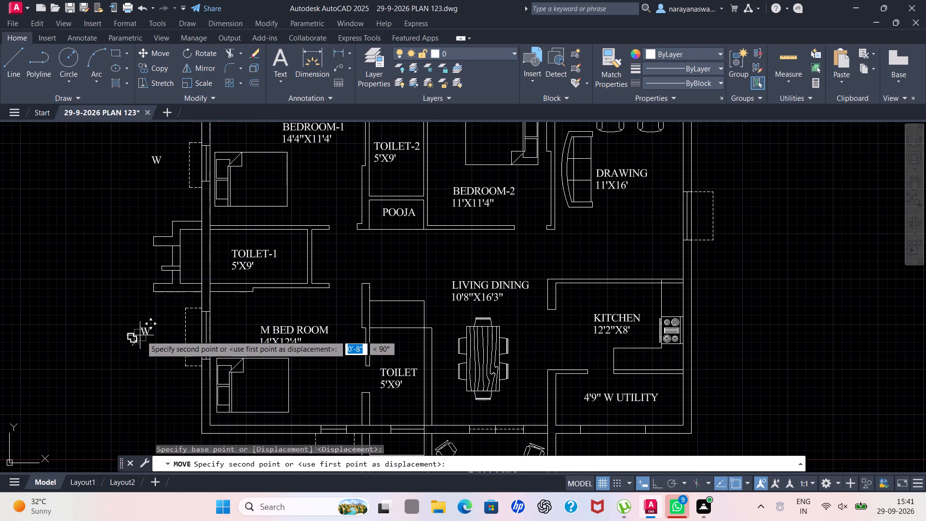
{"action": "left_click", "coordinate": [158, 344]}
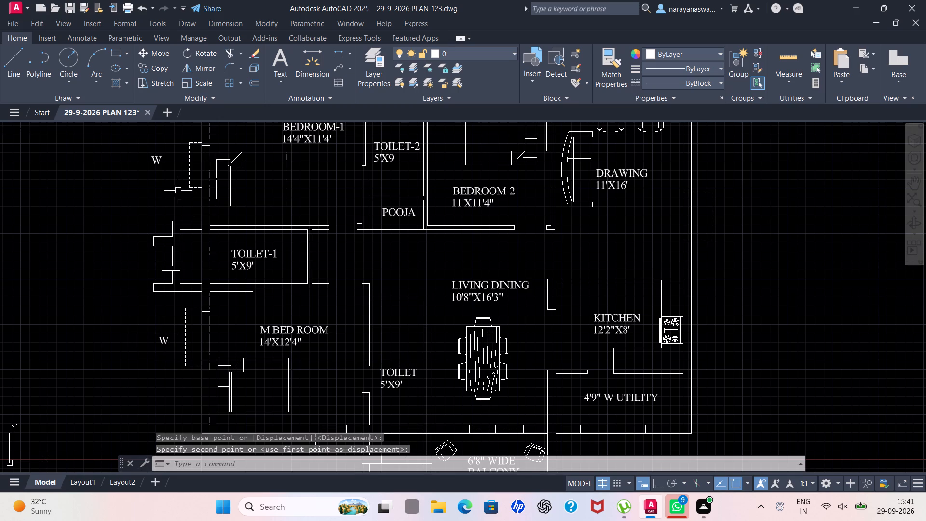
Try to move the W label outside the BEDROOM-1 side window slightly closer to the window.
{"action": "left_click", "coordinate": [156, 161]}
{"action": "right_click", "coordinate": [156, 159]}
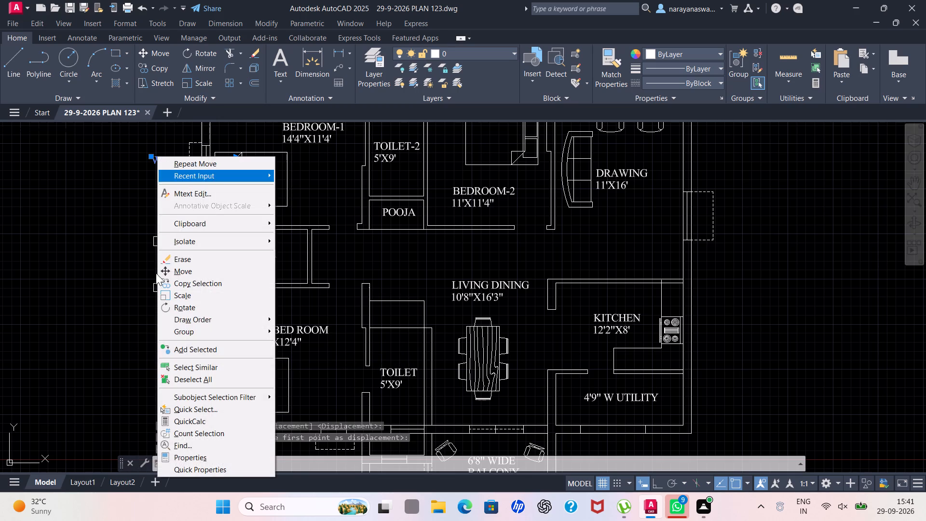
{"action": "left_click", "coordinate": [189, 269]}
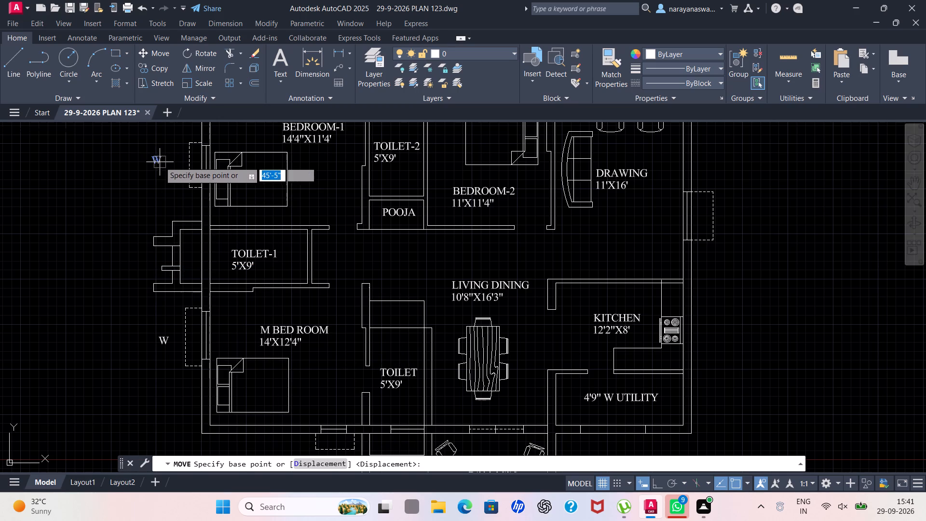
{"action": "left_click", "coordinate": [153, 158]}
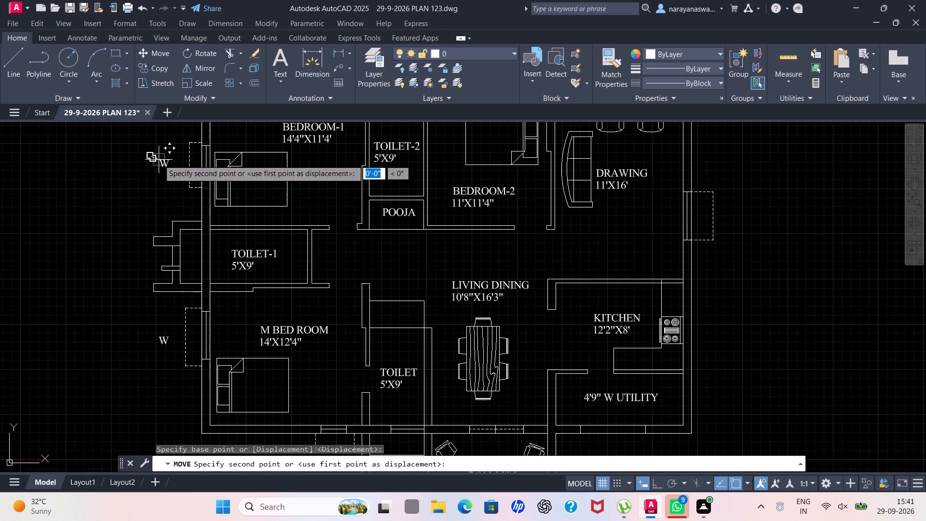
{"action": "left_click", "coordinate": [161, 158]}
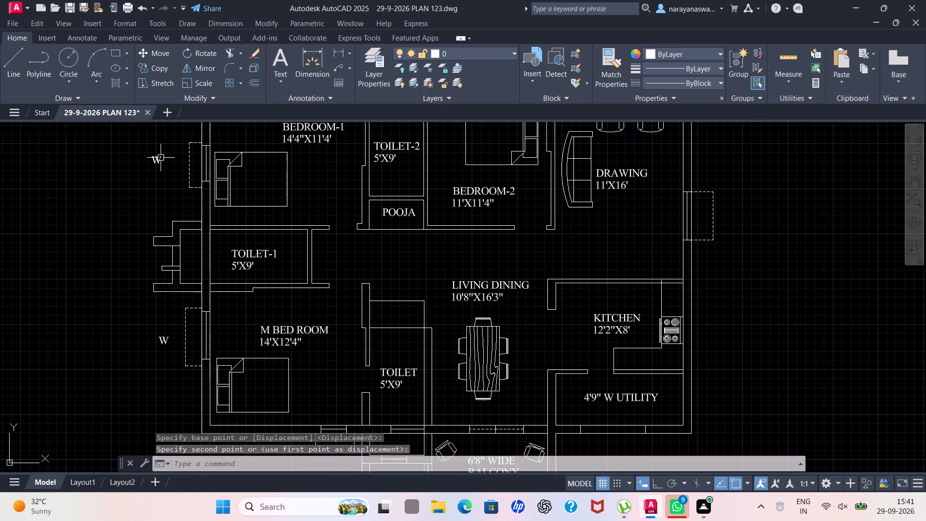
Move the W label outside the BEDROOM-1 side window closer to that window's dashed outline.
{"action": "left_click", "coordinate": [158, 159]}
{"action": "right_click", "coordinate": [158, 159]}
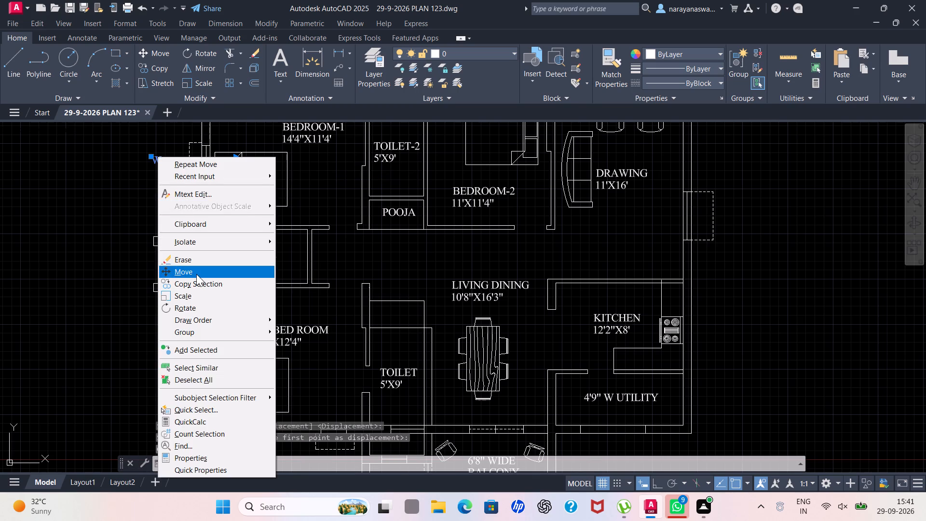
{"action": "left_click", "coordinate": [191, 271]}
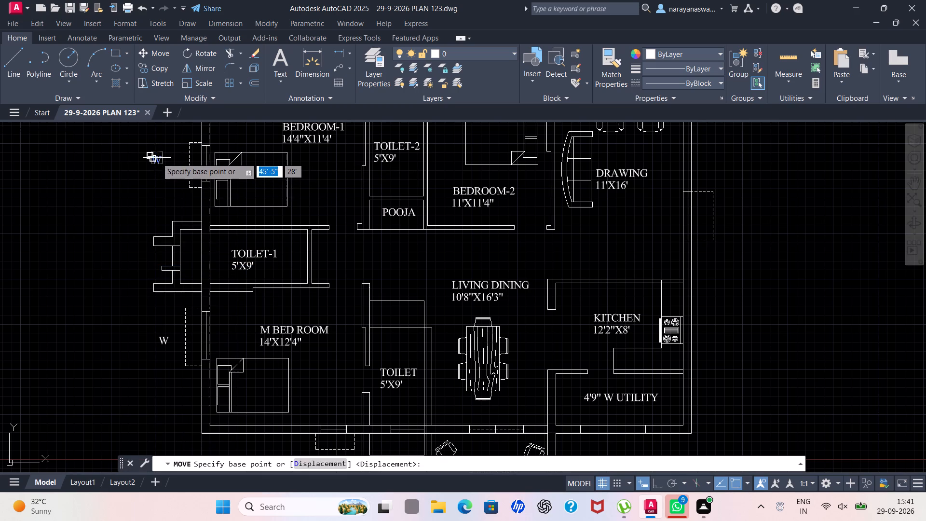
{"action": "left_click", "coordinate": [157, 158]}
{"action": "scroll", "coordinate": [164, 165], "scroll_direction": "up", "scroll_amount": 2}
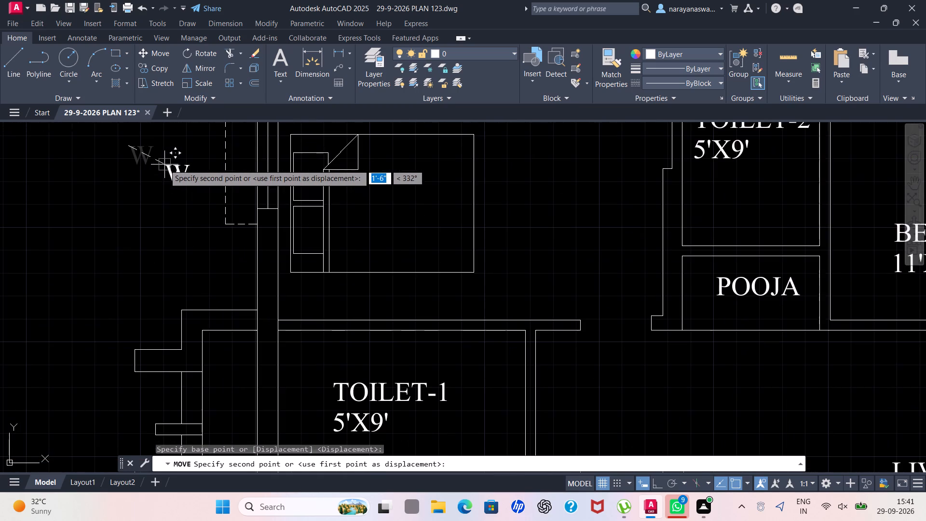
{"action": "left_click", "coordinate": [175, 160]}
Move the W label above the BEDROOM-2 window down, roughly level with the other W labels along the top wall.
{"action": "scroll", "coordinate": [177, 168], "scroll_direction": "down", "scroll_amount": 3}
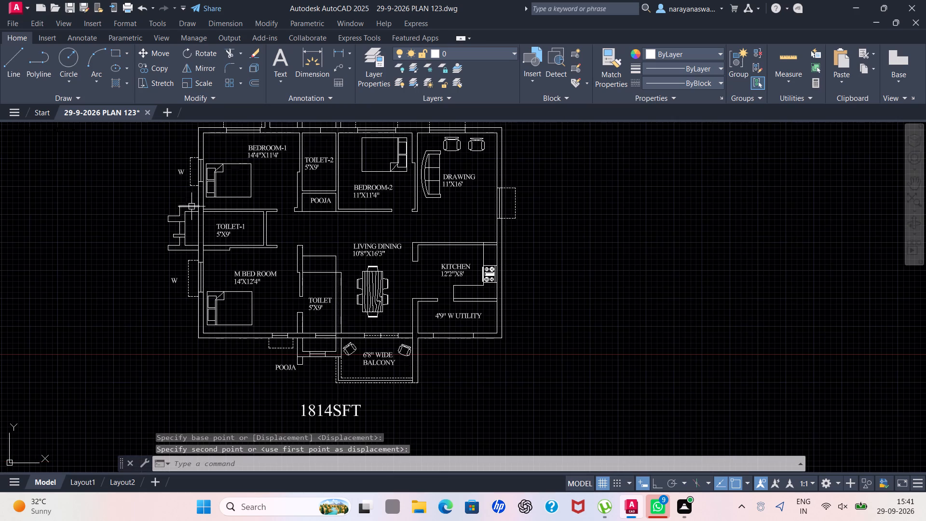
{"action": "scroll", "coordinate": [212, 166], "scroll_direction": "down", "scroll_amount": 4}
{"action": "scroll", "coordinate": [214, 143], "scroll_direction": "up", "scroll_amount": 3}
{"action": "scroll", "coordinate": [234, 179], "scroll_direction": "up", "scroll_amount": 2}
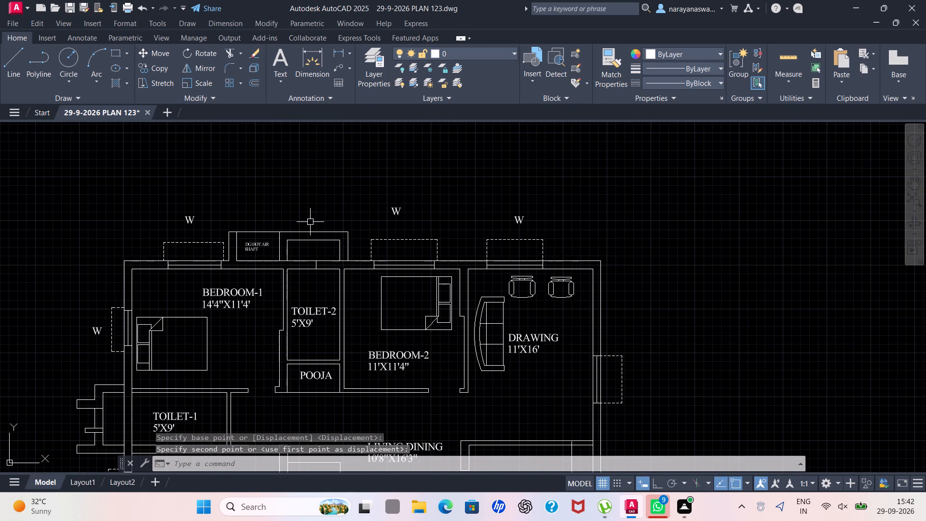
{"action": "left_click", "coordinate": [396, 213]}
{"action": "right_click", "coordinate": [396, 212]}
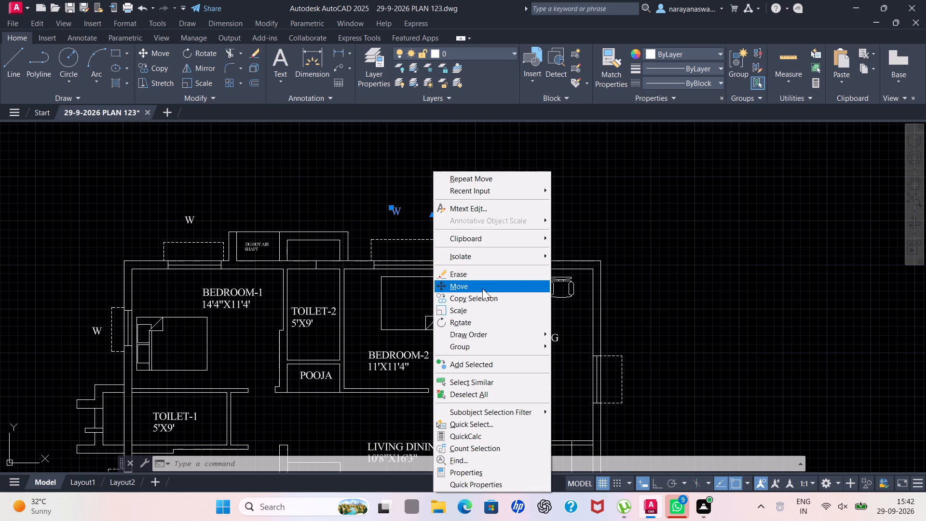
{"action": "left_click_drag", "start_coordinate": [479, 288], "coordinate": [484, 281]}
{"action": "left_click", "coordinate": [399, 209]}
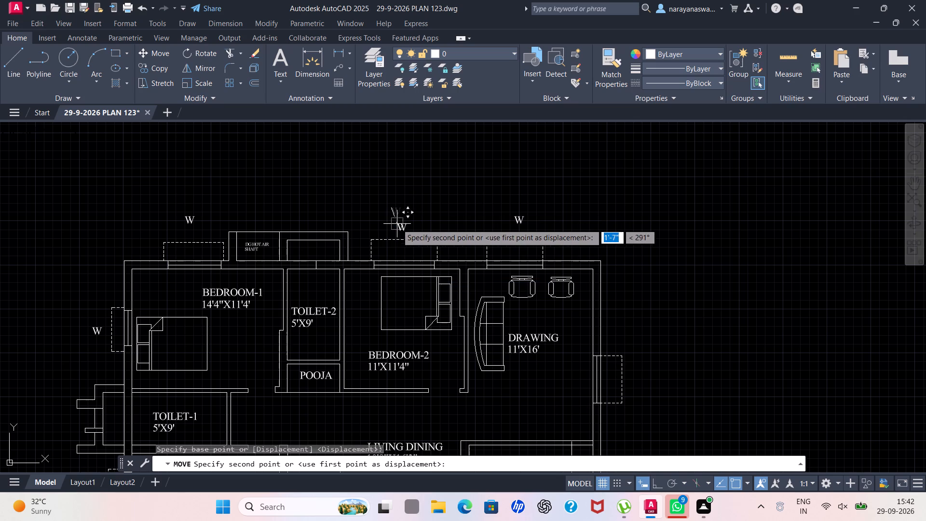
{"action": "left_click", "coordinate": [398, 221]}
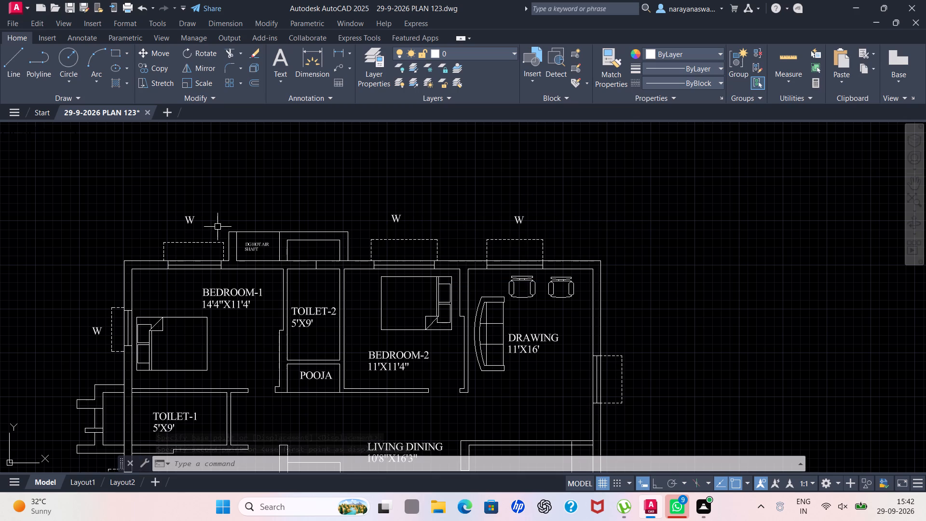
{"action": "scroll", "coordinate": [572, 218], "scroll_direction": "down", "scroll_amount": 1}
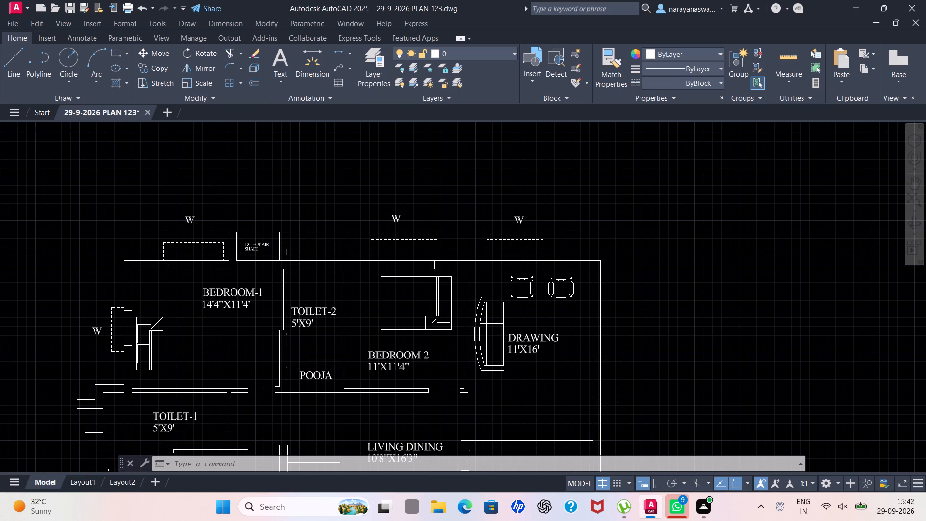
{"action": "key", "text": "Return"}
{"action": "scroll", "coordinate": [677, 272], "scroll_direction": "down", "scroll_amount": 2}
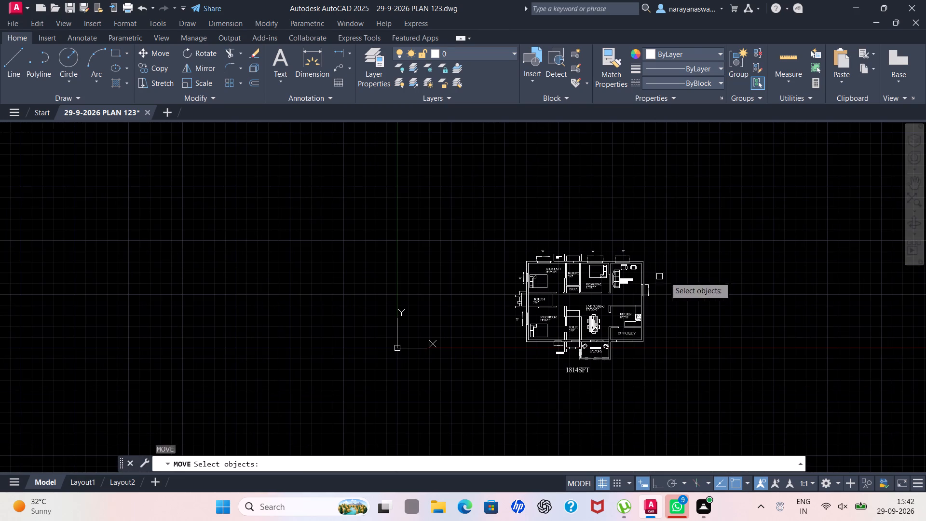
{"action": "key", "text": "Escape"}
Copy the W label above the DRAWING room's top window to just outside the dashed outline of its side window.
{"action": "scroll", "coordinate": [675, 279], "scroll_direction": "up", "scroll_amount": 1}
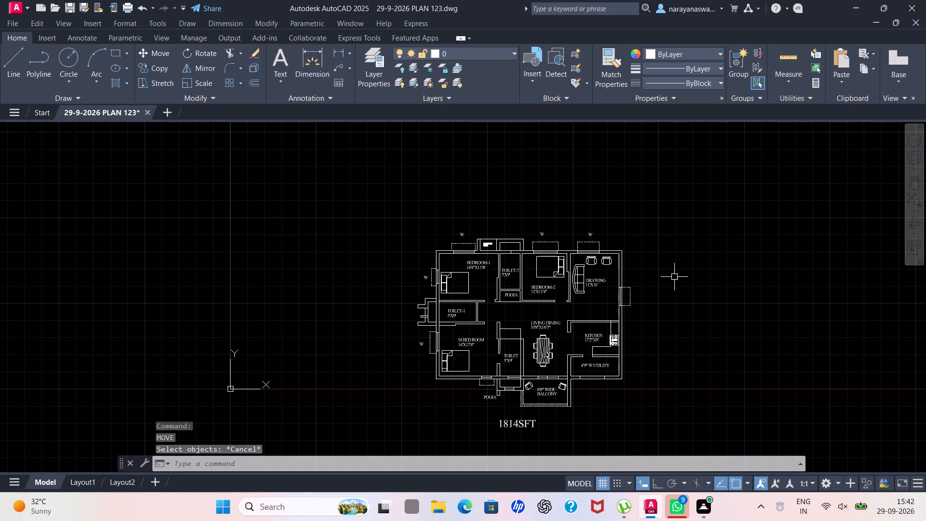
{"action": "scroll", "coordinate": [674, 277], "scroll_direction": "up", "scroll_amount": 1}
{"action": "scroll", "coordinate": [528, 210], "scroll_direction": "up", "scroll_amount": 1}
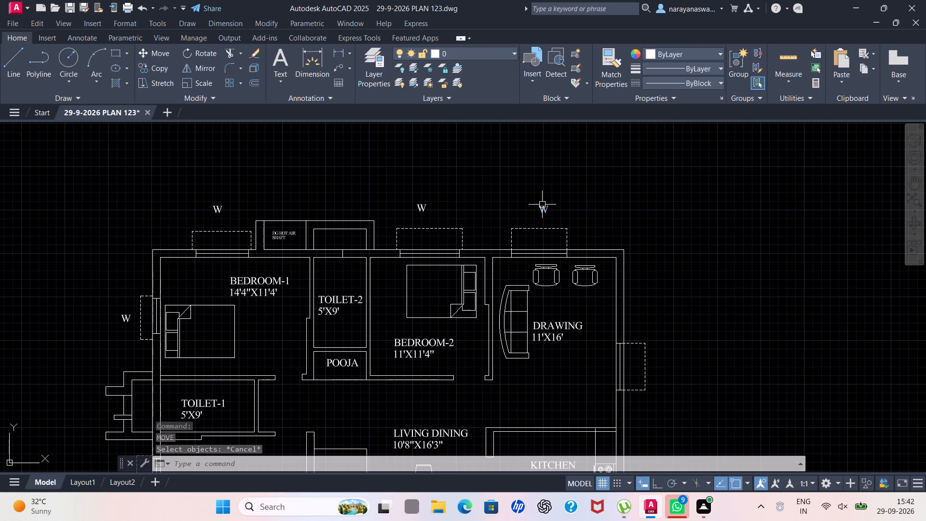
{"action": "left_click", "coordinate": [542, 205]}
{"action": "right_click", "coordinate": [545, 205]}
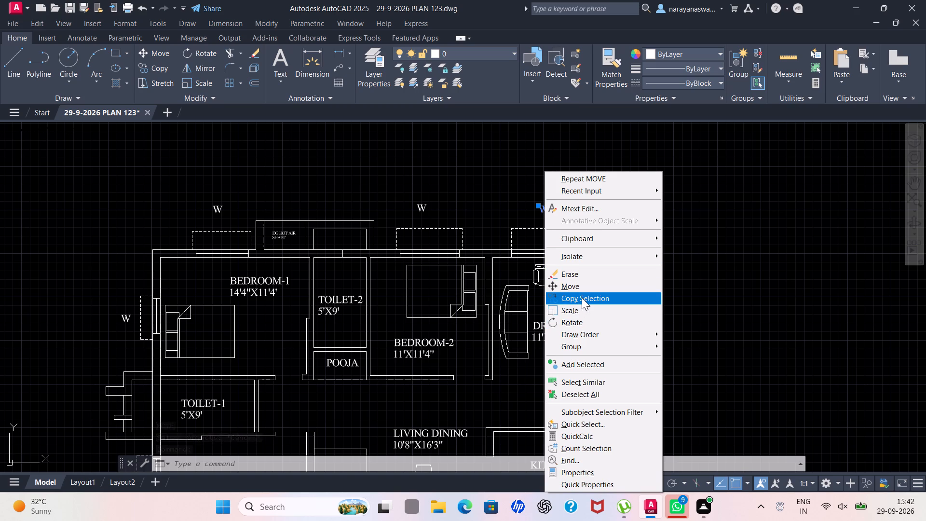
{"action": "left_click", "coordinate": [582, 297]}
{"action": "left_click", "coordinate": [544, 204]}
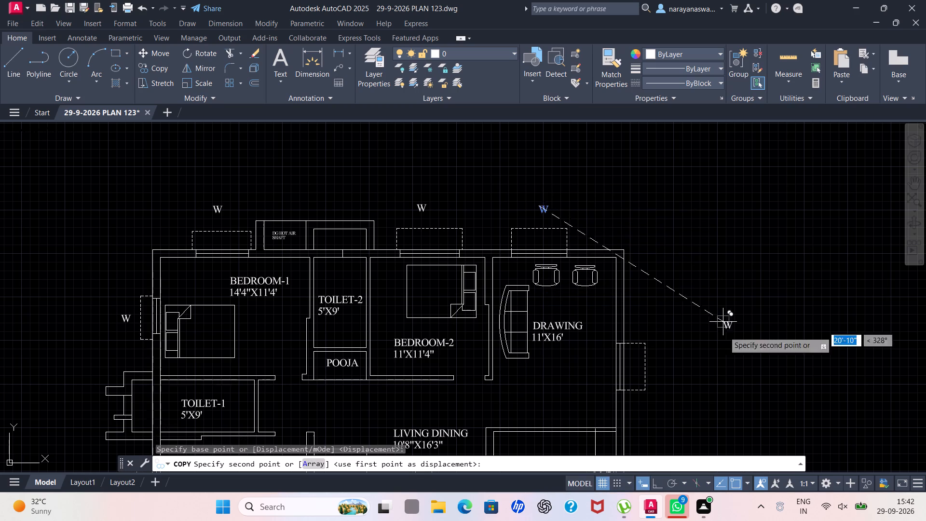
{"action": "scroll", "coordinate": [694, 357], "scroll_direction": "up", "scroll_amount": 2}
{"action": "left_click", "coordinate": [598, 371]}
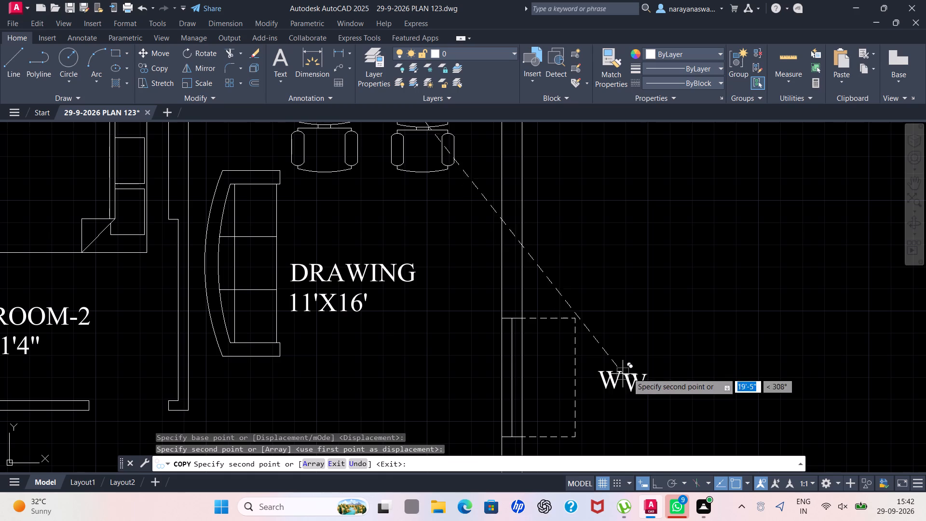
{"action": "key", "text": "Escape"}
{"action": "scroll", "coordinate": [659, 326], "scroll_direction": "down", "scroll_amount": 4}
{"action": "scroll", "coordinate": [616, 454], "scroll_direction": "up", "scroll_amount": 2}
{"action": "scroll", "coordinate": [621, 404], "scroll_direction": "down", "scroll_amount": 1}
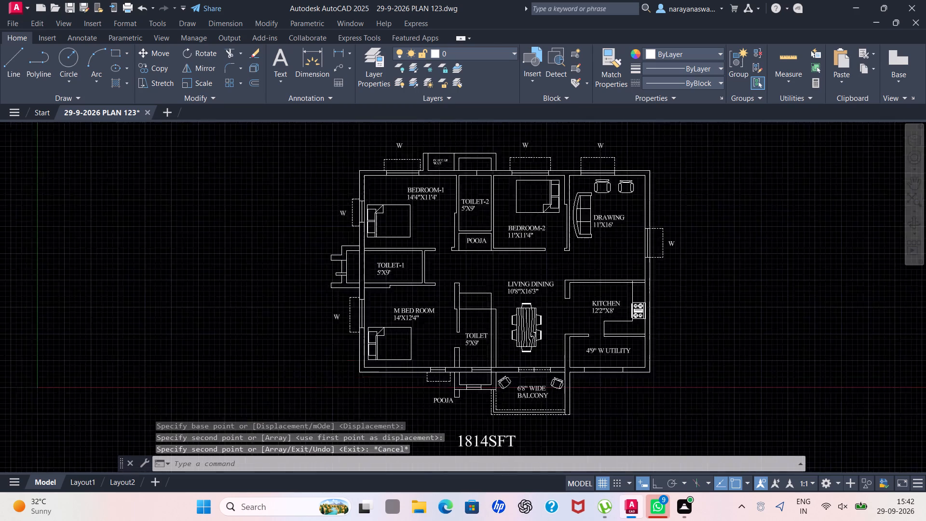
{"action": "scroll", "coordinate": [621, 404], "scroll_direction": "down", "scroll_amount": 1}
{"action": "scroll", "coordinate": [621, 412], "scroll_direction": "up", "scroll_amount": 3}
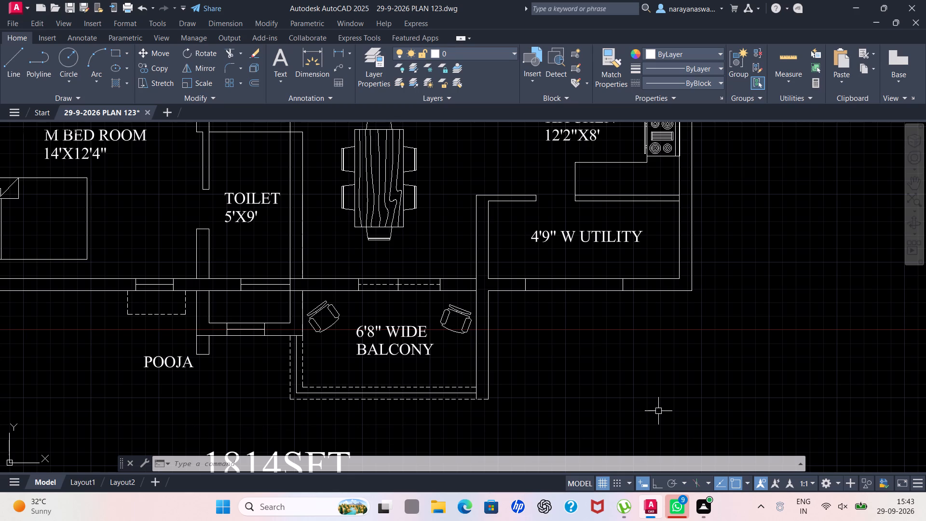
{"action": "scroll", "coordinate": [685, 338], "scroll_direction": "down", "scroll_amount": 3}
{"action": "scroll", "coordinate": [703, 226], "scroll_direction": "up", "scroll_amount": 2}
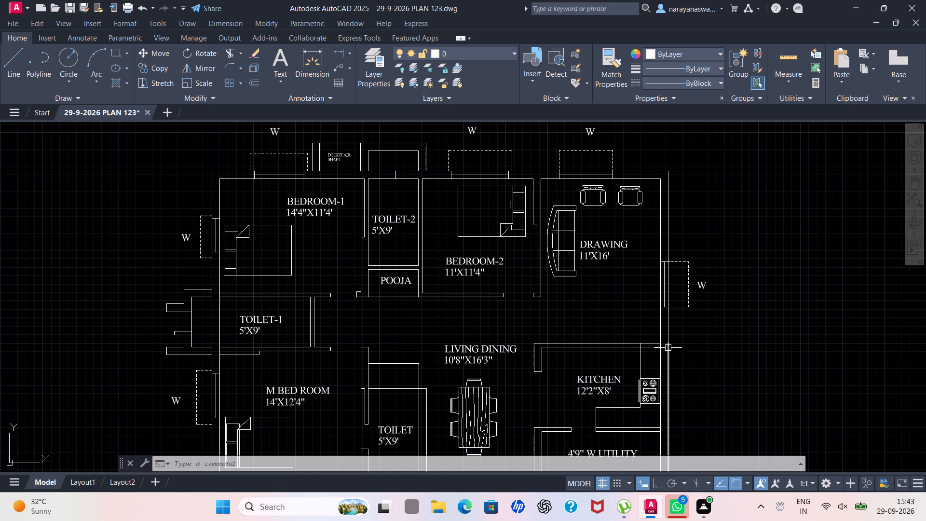
Draw a short line across the thickness of the DRAWING room's outer side wall, just below the top corner.
{"action": "scroll", "coordinate": [696, 153], "scroll_direction": "up", "scroll_amount": 1}
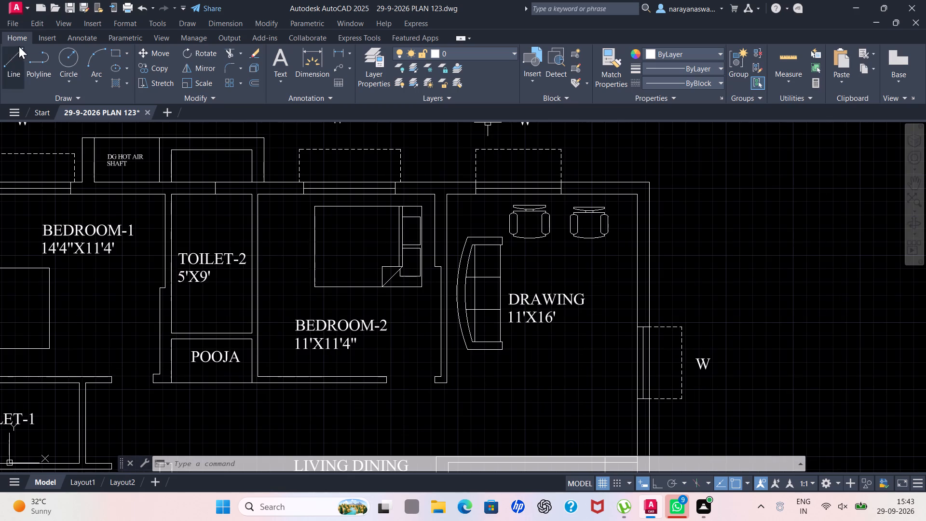
{"action": "left_click", "coordinate": [18, 50]}
{"action": "scroll", "coordinate": [640, 228], "scroll_direction": "up", "scroll_amount": 2}
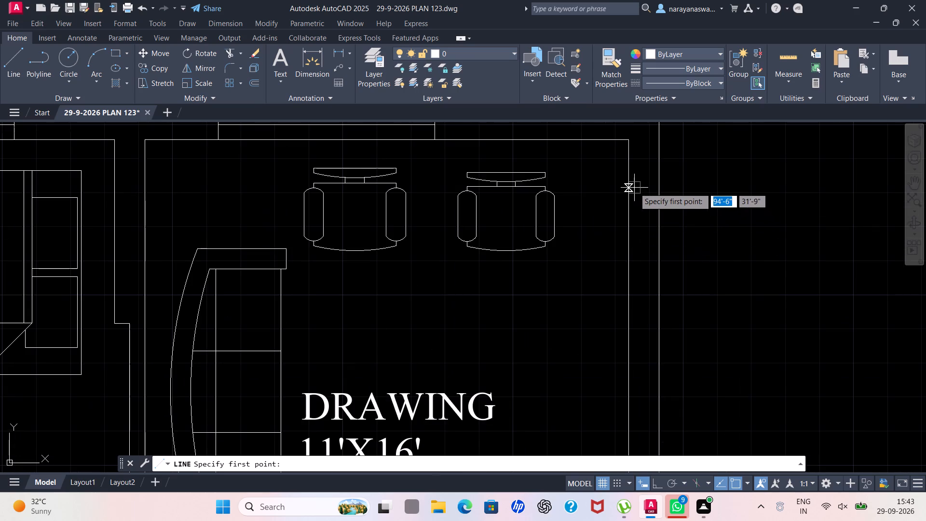
{"action": "left_click_drag", "start_coordinate": [631, 189], "coordinate": [641, 189]}
{"action": "left_click", "coordinate": [663, 189]}
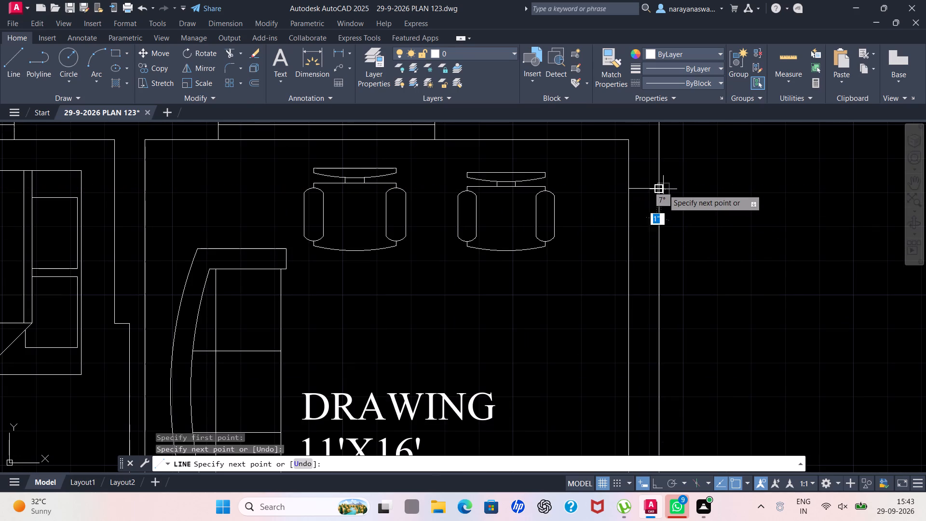
{"action": "key", "text": "Escape"}
With Ortho on, draw a 3'4" line down the wall's middle from the short cross line, ending with a line across the wall thickness.
{"action": "scroll", "coordinate": [646, 238], "scroll_direction": "down", "scroll_amount": 2}
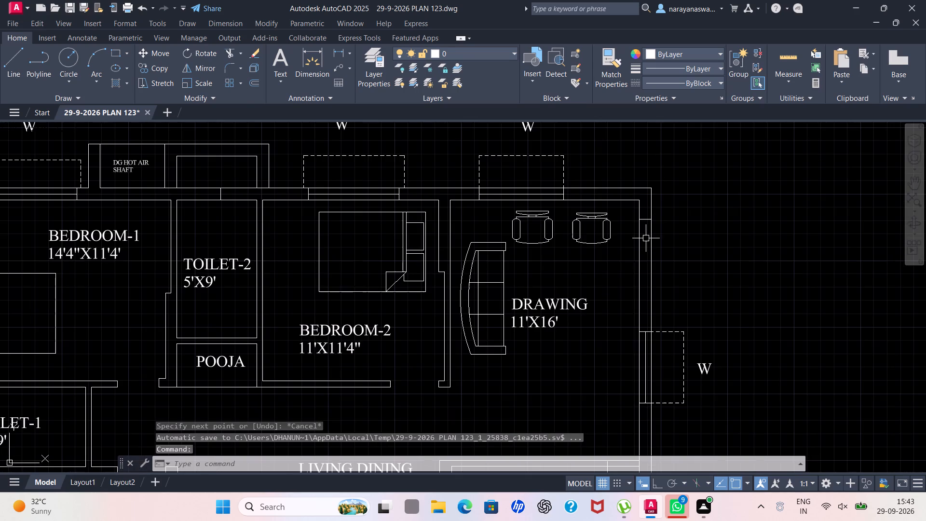
{"action": "scroll", "coordinate": [648, 264], "scroll_direction": "up", "scroll_amount": 1}
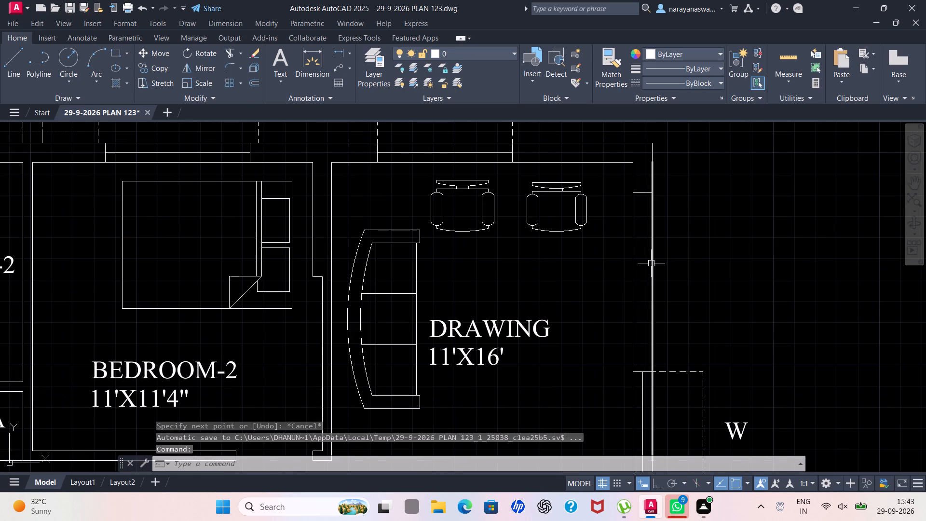
{"action": "left_click", "coordinate": [19, 58]}
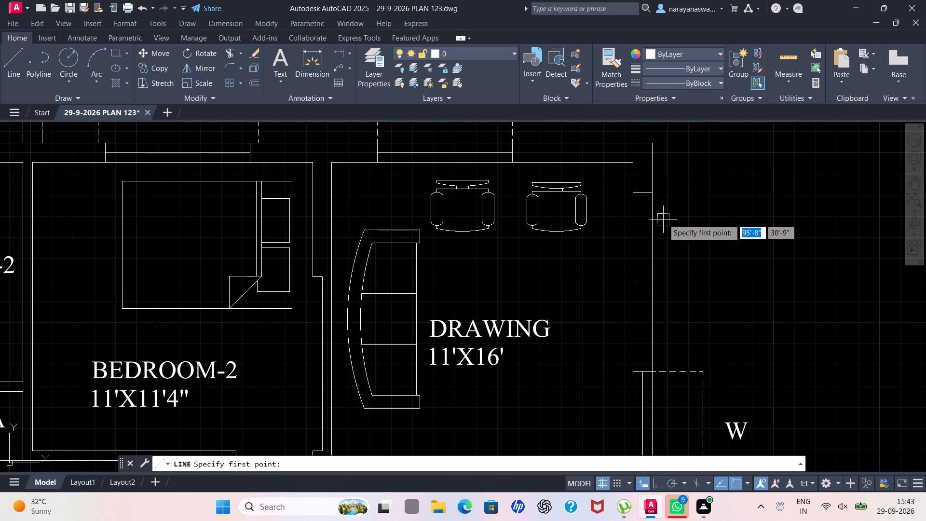
{"action": "left_click", "coordinate": [644, 195]}
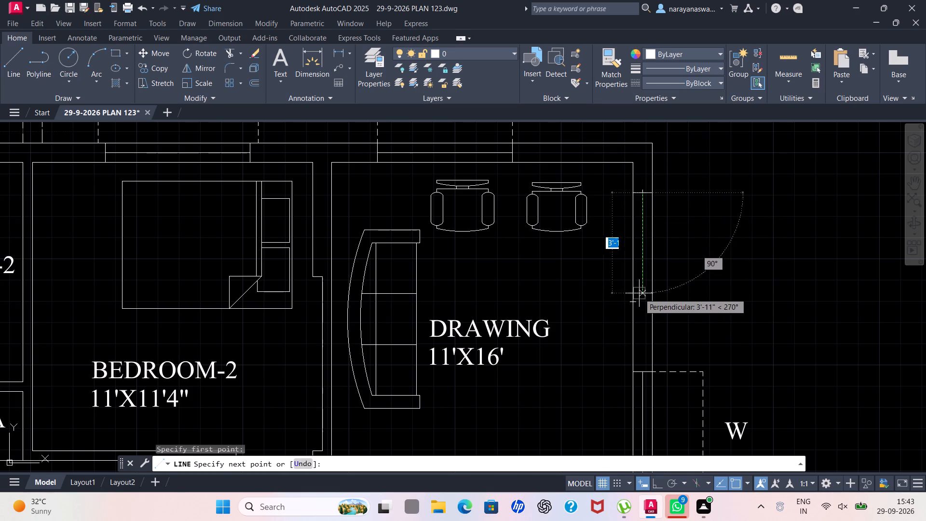
{"action": "left_click", "coordinate": [656, 482]}
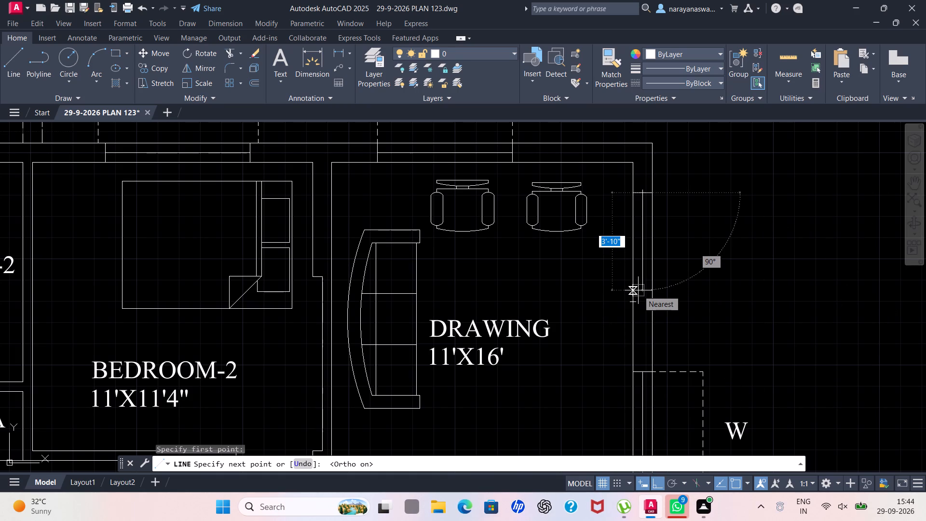
{"action": "type", "text": "3'4\""}
{"action": "key", "text": "Return"}
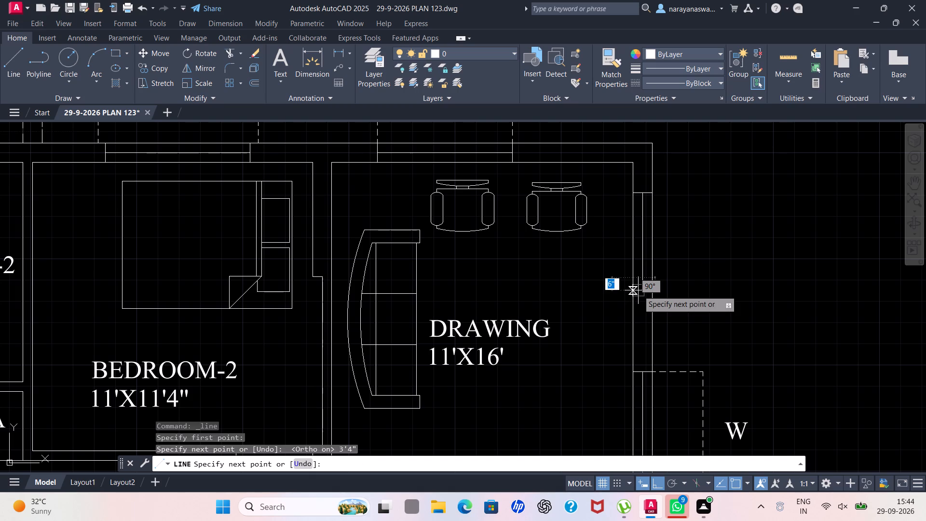
{"action": "scroll", "coordinate": [649, 275], "scroll_direction": "up", "scroll_amount": 2}
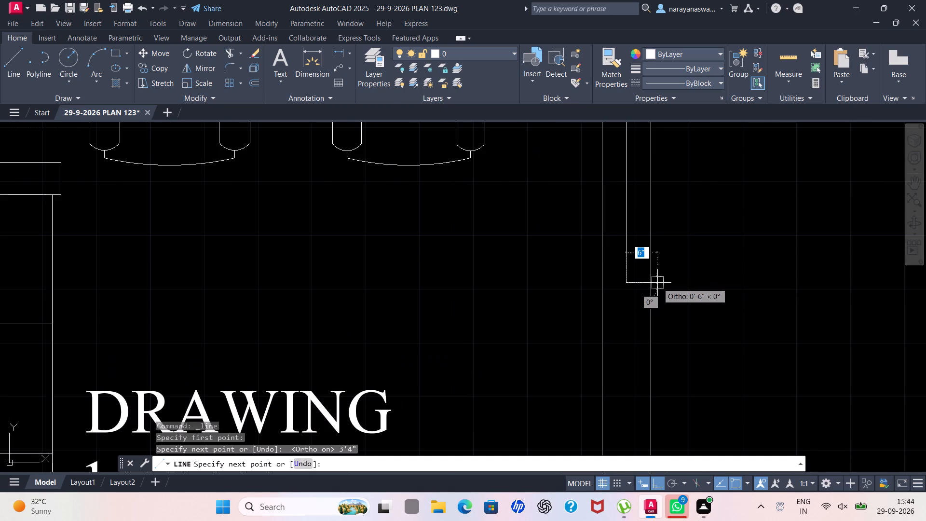
{"action": "left_click", "coordinate": [653, 282]}
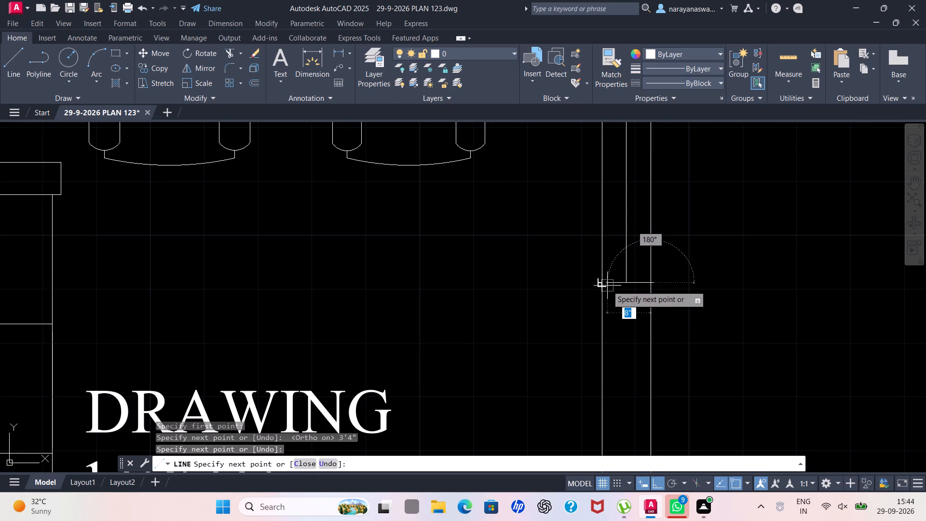
{"action": "left_click", "coordinate": [605, 286]}
{"action": "key", "text": "Escape"}
Trim away the wall faces and middle line between the two cross lines to leave an opening in the DRAWING side wall.
{"action": "scroll", "coordinate": [605, 286], "scroll_direction": "down", "scroll_amount": 3}
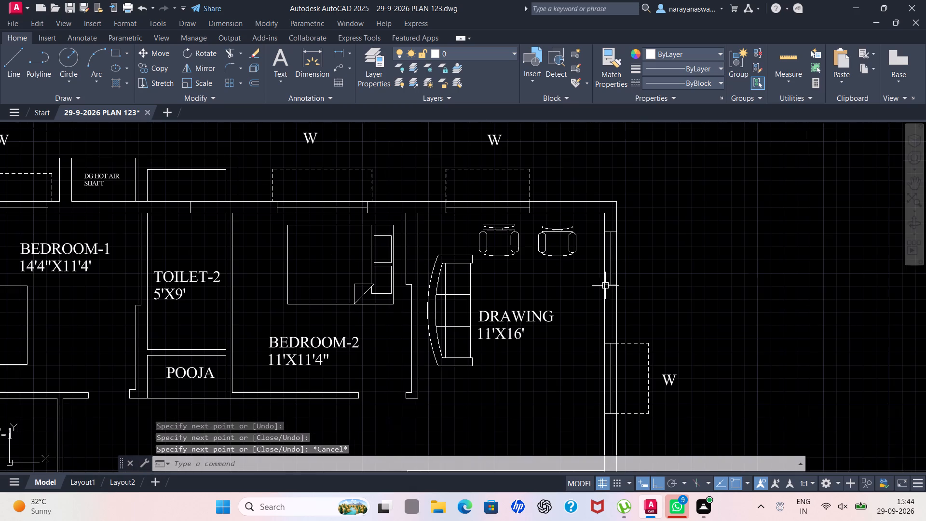
{"action": "type", "text": "TR"}
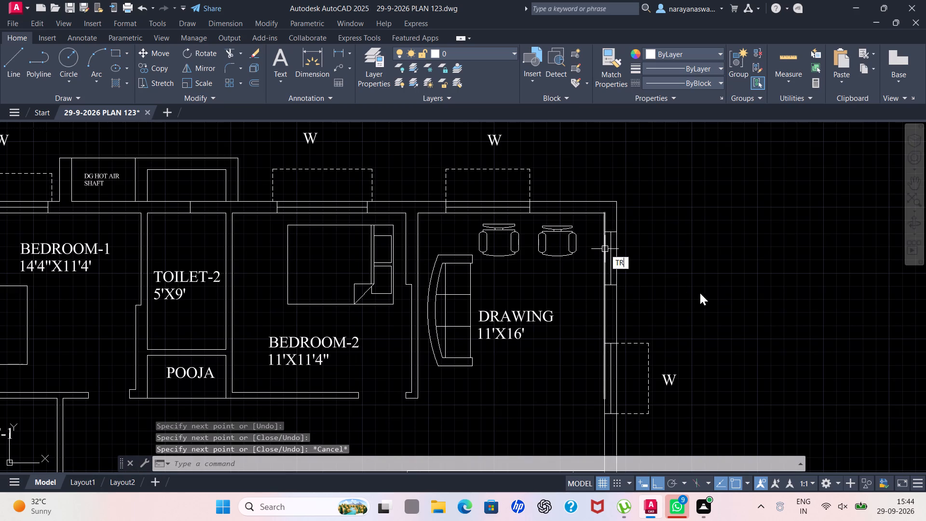
{"action": "left_click", "coordinate": [650, 272]}
{"action": "left_click_drag", "start_coordinate": [652, 252], "coordinate": [589, 257]}
{"action": "key", "text": "Escape"}
With Ortho off, copy the W label outside the DRAWING side window into the new opening in that wall.
{"action": "scroll", "coordinate": [659, 217], "scroll_direction": "down", "scroll_amount": 3}
{"action": "scroll", "coordinate": [589, 282], "scroll_direction": "up", "scroll_amount": 1}
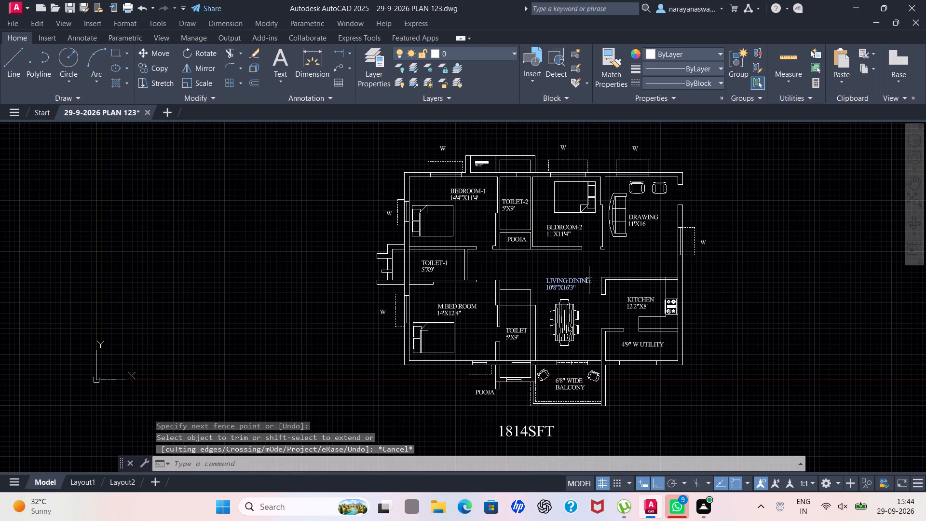
{"action": "scroll", "coordinate": [687, 198], "scroll_direction": "up", "scroll_amount": 2}
{"action": "scroll", "coordinate": [687, 197], "scroll_direction": "down", "scroll_amount": 1}
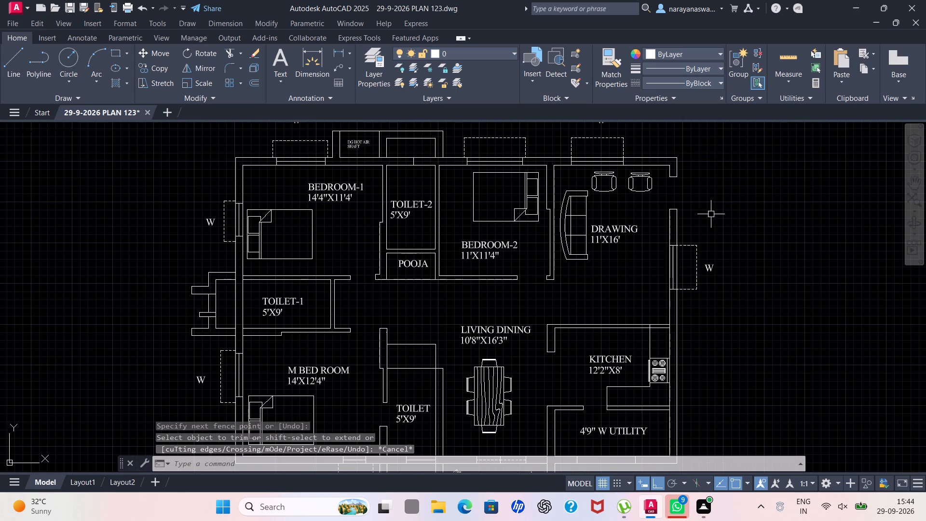
{"action": "left_click", "coordinate": [709, 266]}
{"action": "right_click", "coordinate": [709, 266]}
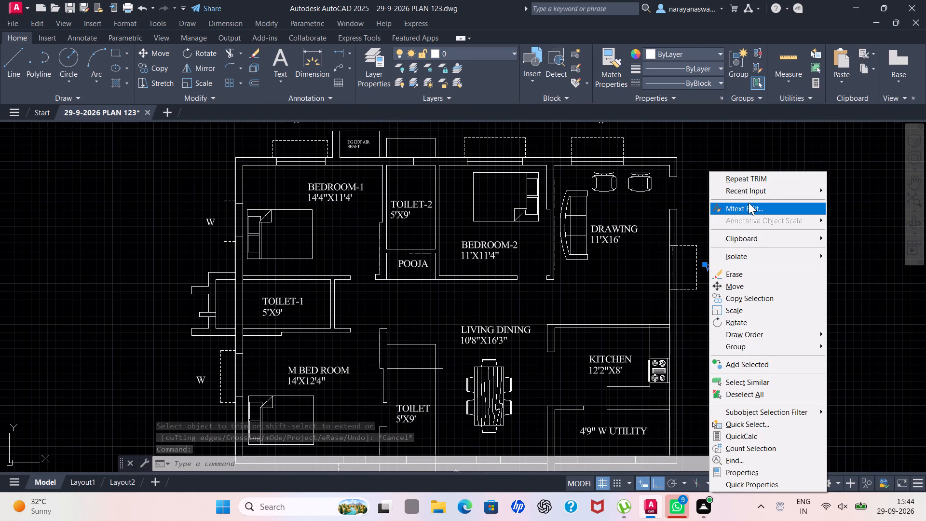
{"action": "left_click", "coordinate": [752, 299]}
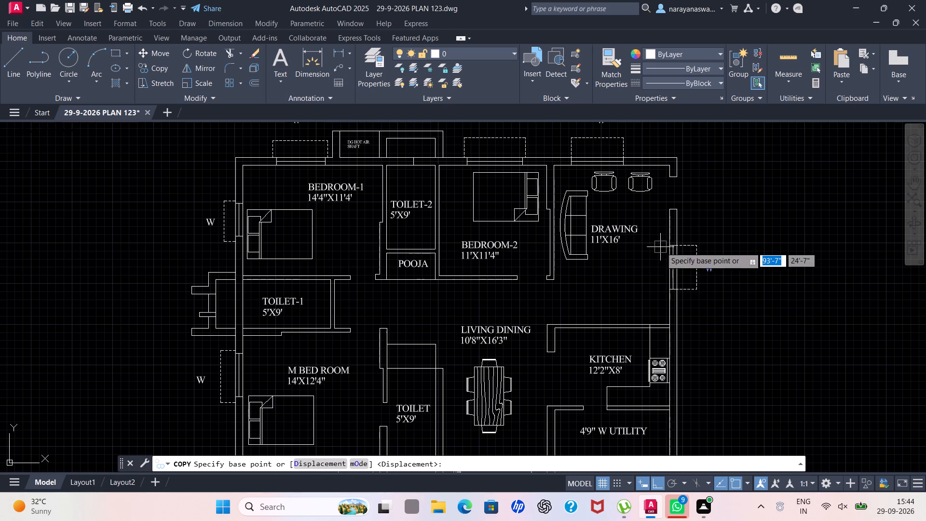
{"action": "scroll", "coordinate": [703, 253], "scroll_direction": "up", "scroll_amount": 1}
{"action": "left_click", "coordinate": [716, 277]}
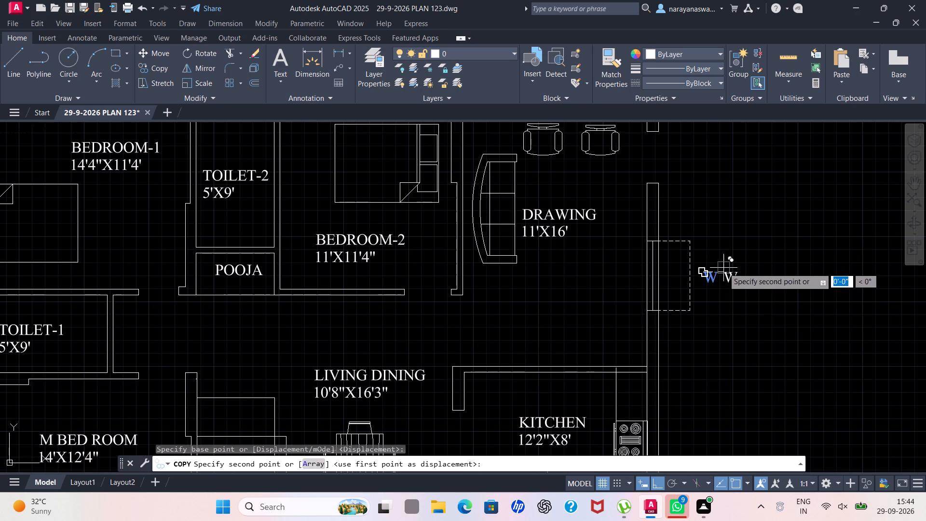
{"action": "scroll", "coordinate": [727, 204], "scroll_direction": "down", "scroll_amount": 1}
{"action": "scroll", "coordinate": [710, 174], "scroll_direction": "up", "scroll_amount": 2}
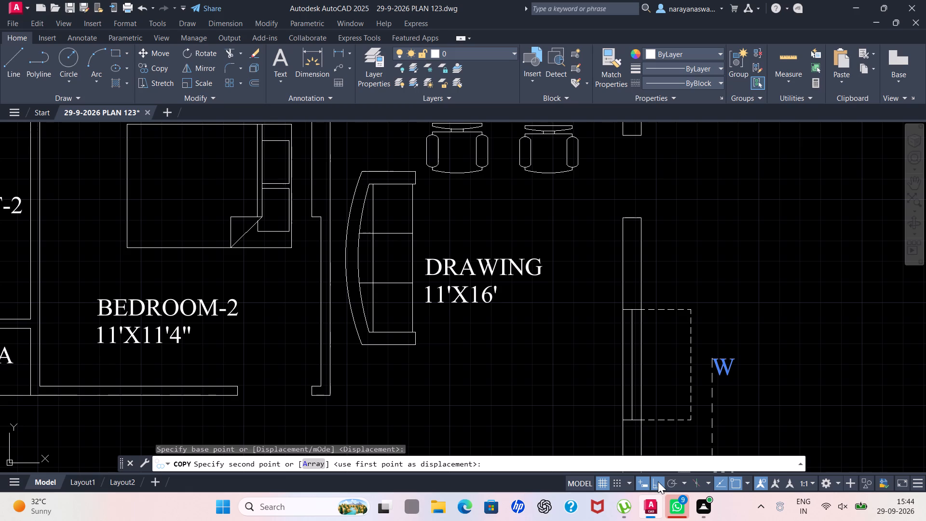
{"action": "left_click_drag", "start_coordinate": [658, 481], "coordinate": [659, 471]}
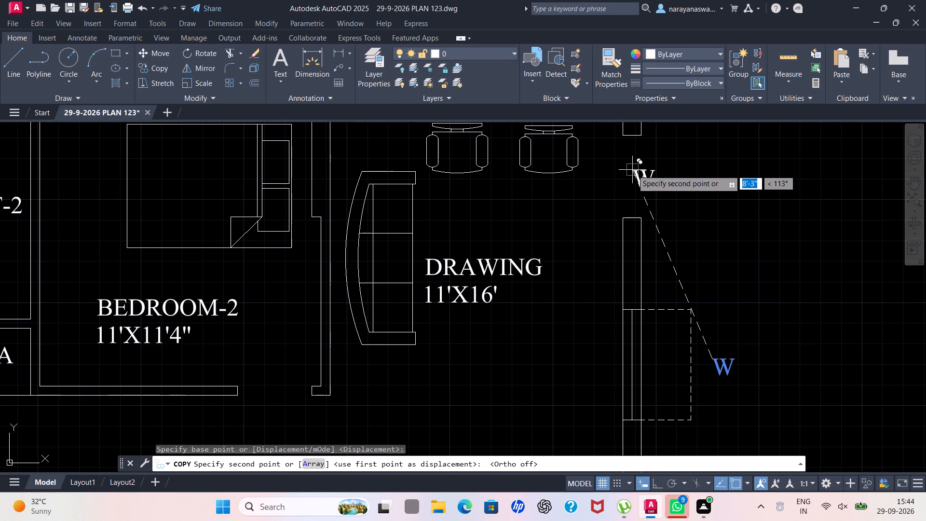
{"action": "left_click", "coordinate": [632, 170]}
Continue copying the W label into the door openings of BEDROOM-2, BEDROOM-1 and the M BED ROOM.
{"action": "scroll", "coordinate": [618, 204], "scroll_direction": "down", "scroll_amount": 2}
{"action": "scroll", "coordinate": [446, 287], "scroll_direction": "up", "scroll_amount": 2}
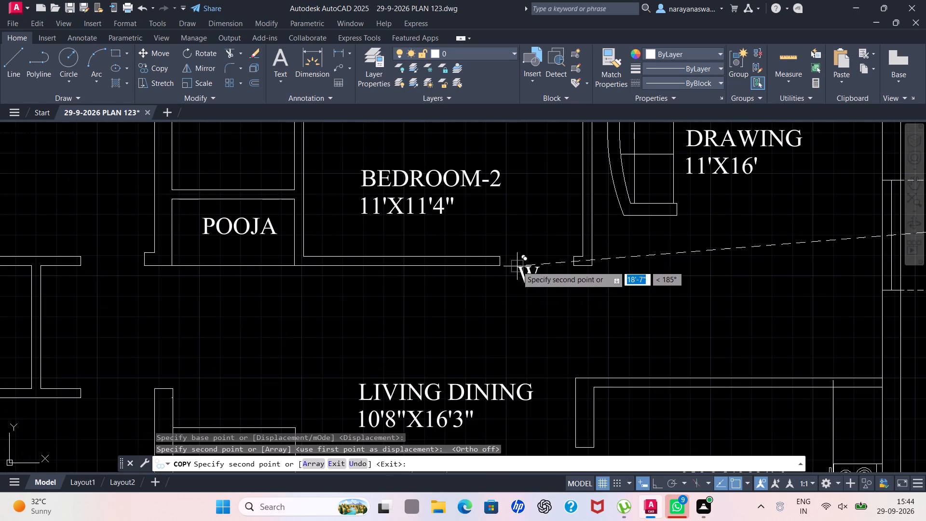
{"action": "left_click", "coordinate": [524, 260]}
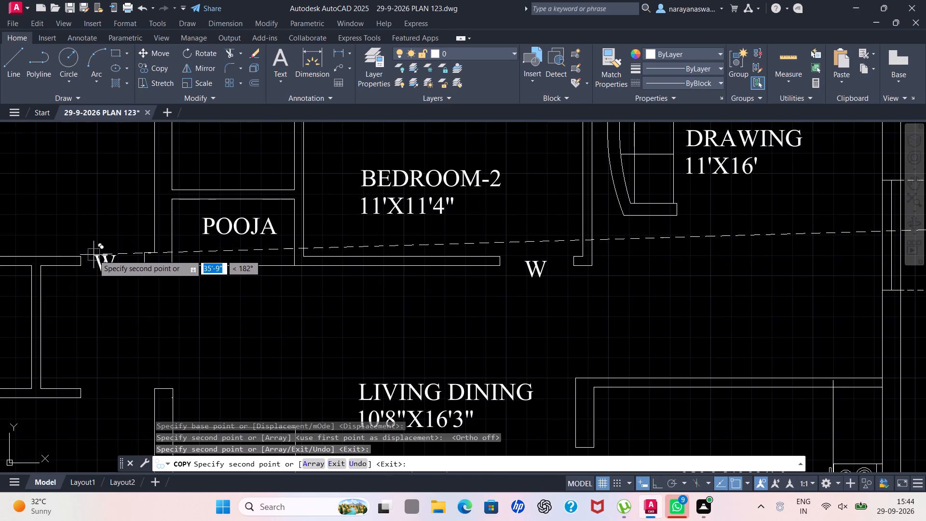
{"action": "left_click", "coordinate": [95, 255]}
{"action": "scroll", "coordinate": [104, 255], "scroll_direction": "down", "scroll_amount": 3}
{"action": "scroll", "coordinate": [127, 301], "scroll_direction": "up", "scroll_amount": 1}
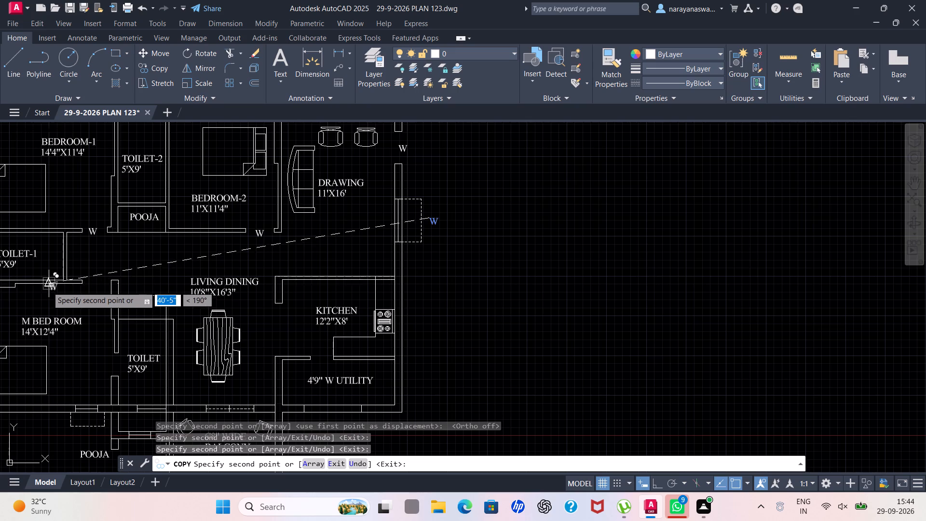
{"action": "scroll", "coordinate": [76, 285], "scroll_direction": "up", "scroll_amount": 3}
{"action": "left_click", "coordinate": [132, 263]}
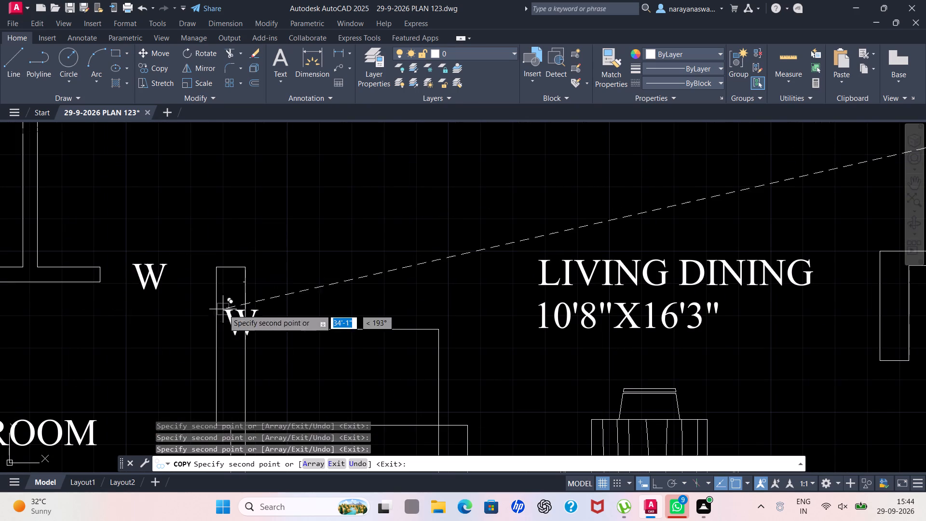
{"action": "scroll", "coordinate": [259, 296], "scroll_direction": "down", "scroll_amount": 3}
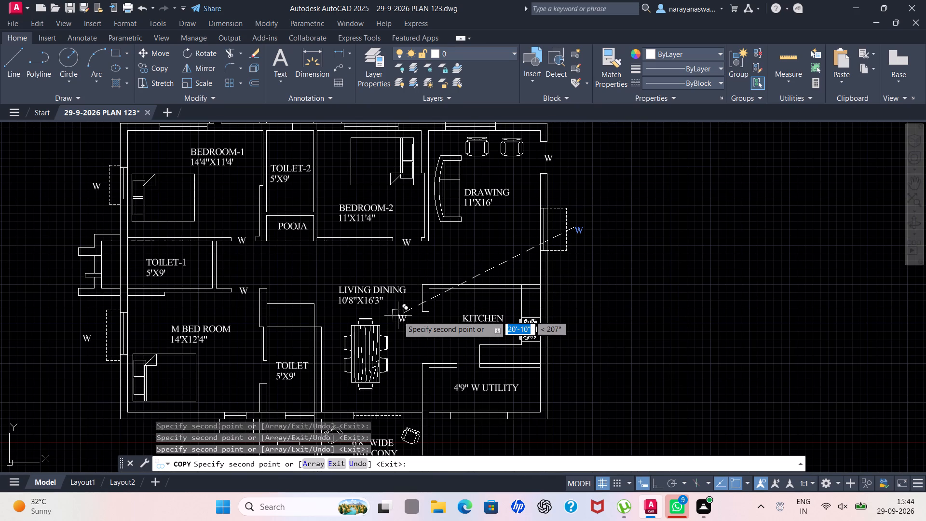
{"action": "key", "text": "Escape"}
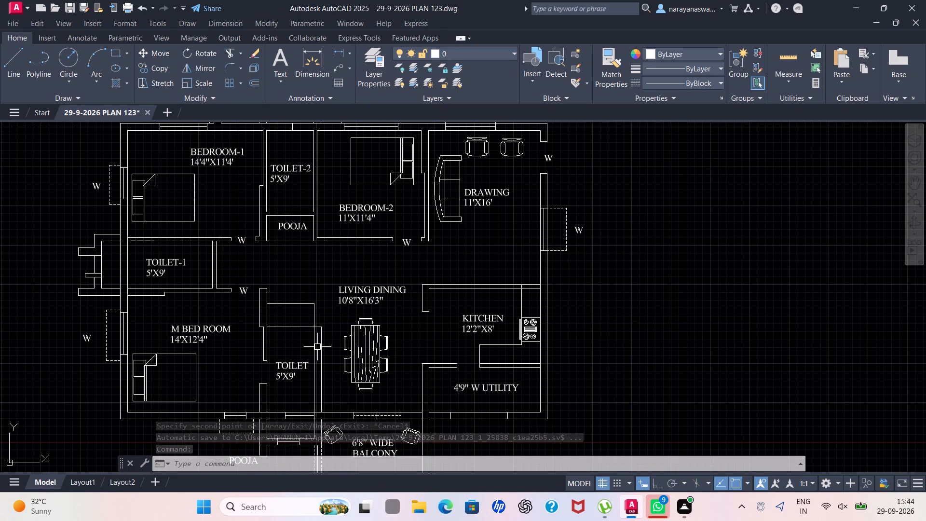
{"action": "key", "text": "Escape"}
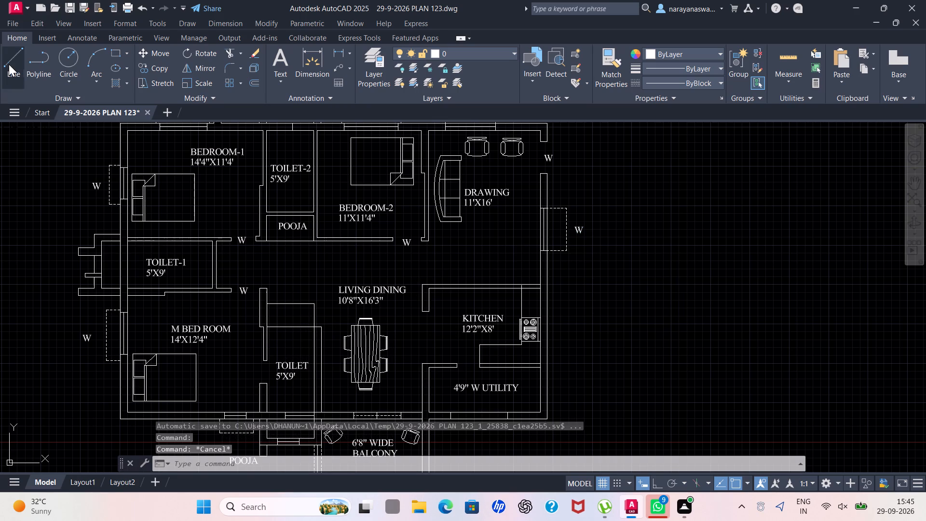
Draw a short line across the thickness of the wall between BEDROOM-1 and TOILET-1, just beside the toilet's inner side wall.
{"action": "left_click", "coordinate": [9, 64]}
{"action": "scroll", "coordinate": [157, 280], "scroll_direction": "up", "scroll_amount": 2}
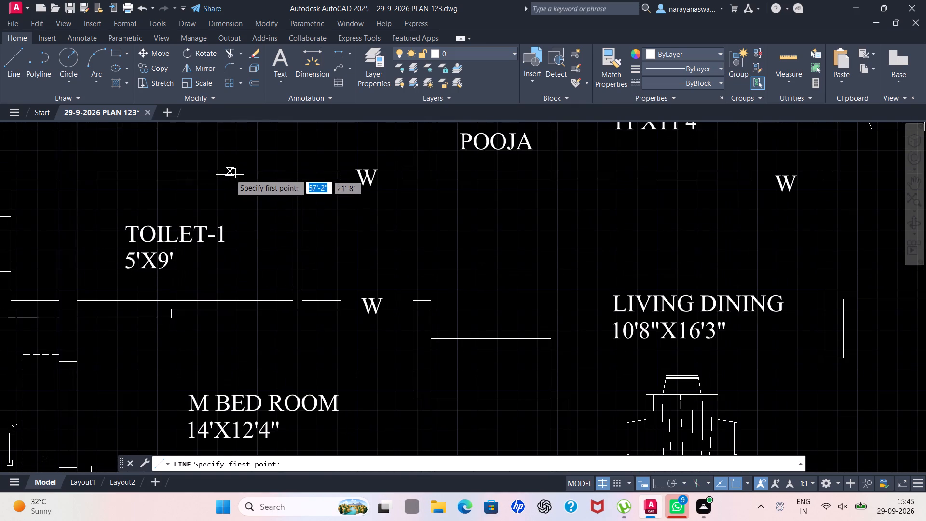
{"action": "scroll", "coordinate": [269, 178], "scroll_direction": "up", "scroll_amount": 1}
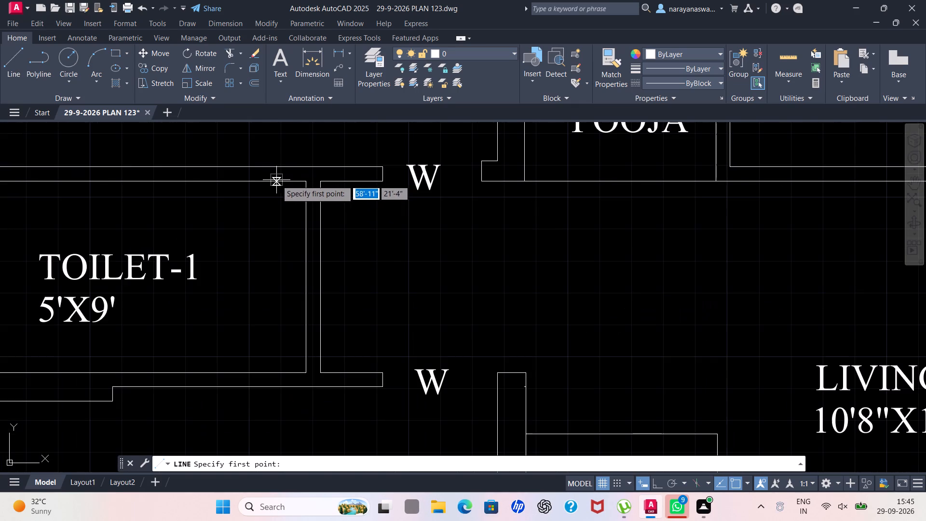
{"action": "left_click", "coordinate": [270, 165]}
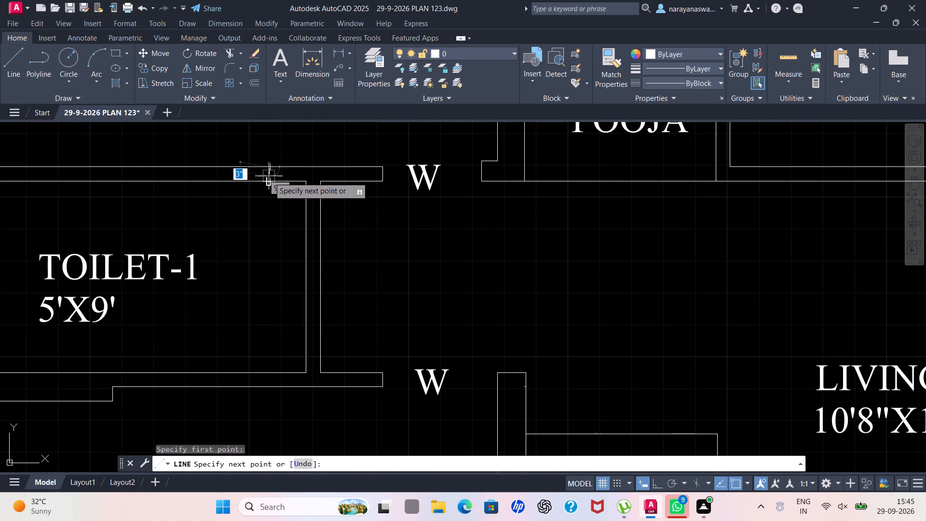
{"action": "left_click", "coordinate": [270, 178]}
{"action": "key", "text": "Escape"}
Draw a line about 2'11" along the wall's middle from the short cross line, ending with a line across the wall thickness.
{"action": "scroll", "coordinate": [251, 176], "scroll_direction": "up", "scroll_amount": 1}
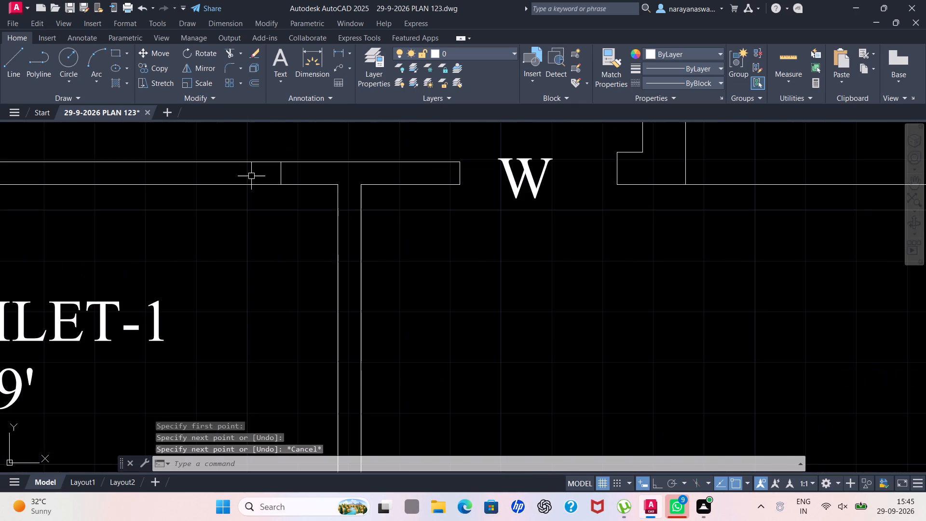
{"action": "left_click", "coordinate": [7, 65]}
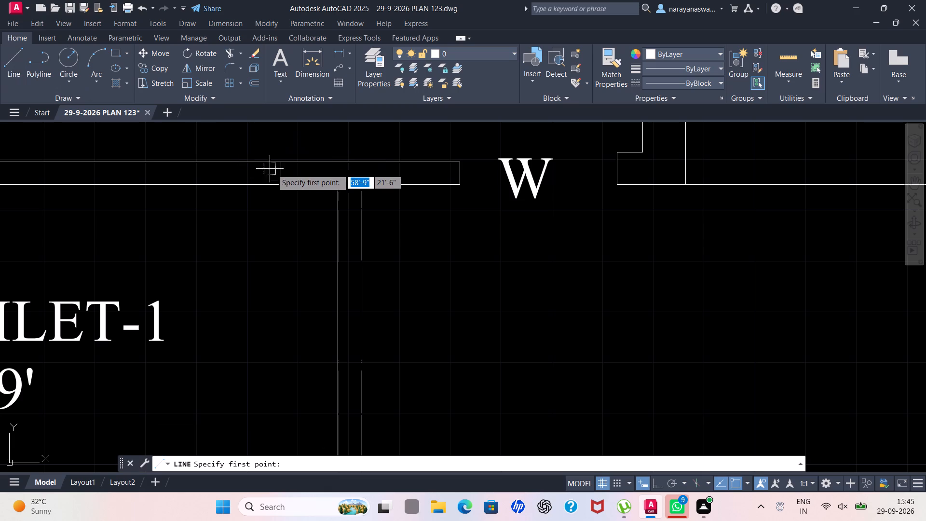
{"action": "left_click_drag", "start_coordinate": [280, 170], "coordinate": [272, 170]}
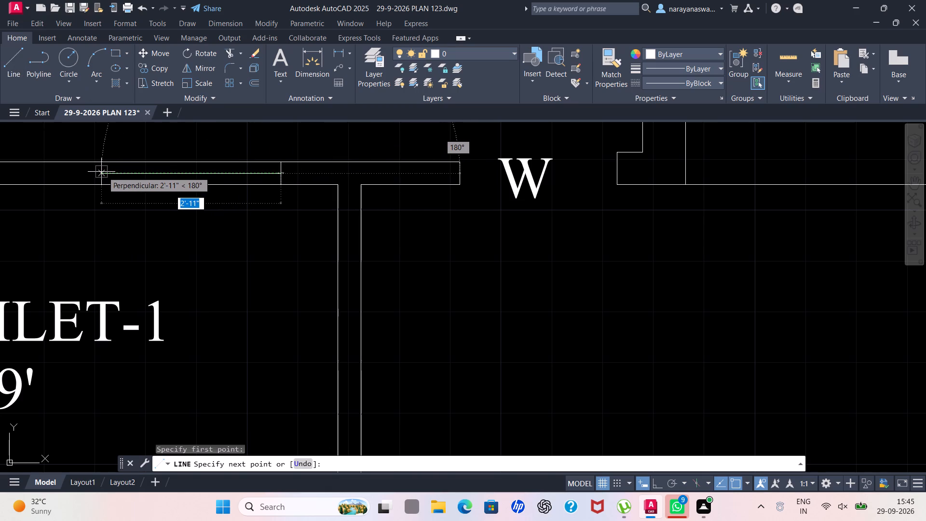
{"action": "left_click", "coordinate": [101, 172]}
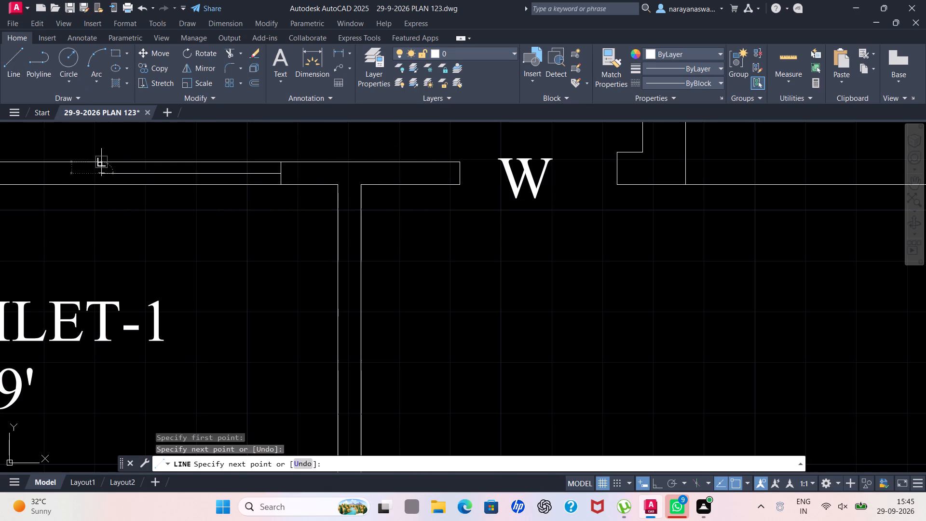
{"action": "left_click", "coordinate": [101, 161]}
{"action": "left_click", "coordinate": [103, 183]}
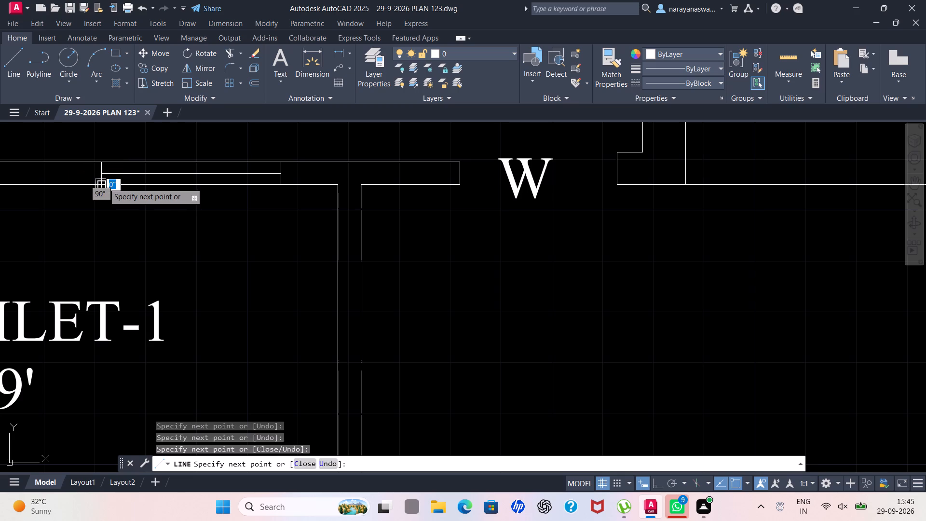
{"action": "key", "text": "Escape"}
Trim away the wall faces and middle line between the two cross lines to leave an opening between BEDROOM-1 and TOILET-1.
{"action": "scroll", "coordinate": [135, 159], "scroll_direction": "down", "scroll_amount": 1}
{"action": "key", "text": "t"}
{"action": "key", "text": "r"}
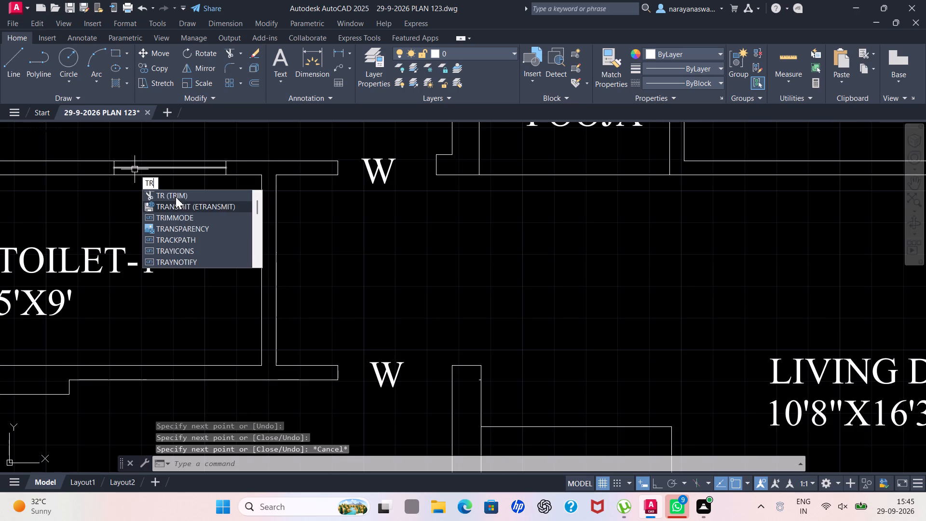
{"action": "left_click", "coordinate": [177, 190]}
{"action": "left_click_drag", "start_coordinate": [166, 142], "coordinate": [161, 193]}
{"action": "scroll", "coordinate": [162, 193], "scroll_direction": "down", "scroll_amount": 3}
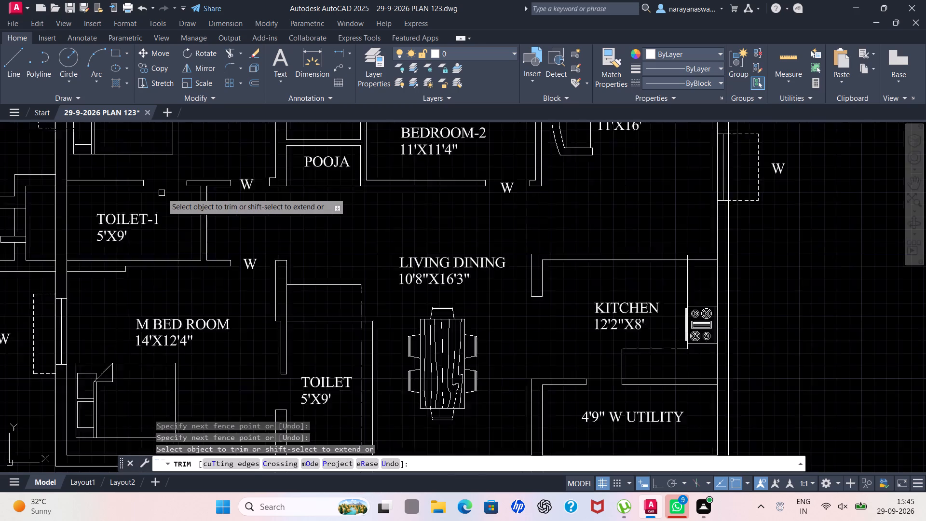
{"action": "key", "text": "Escape"}
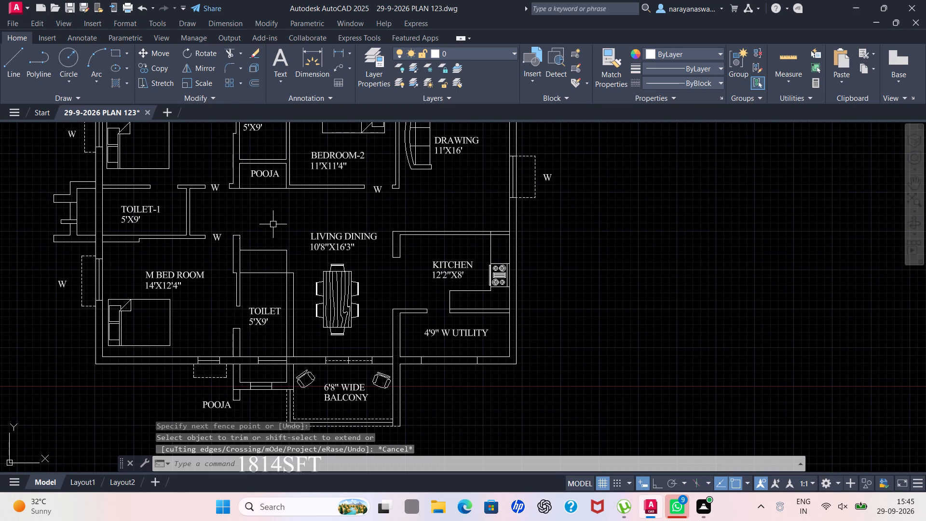
Change the W label in the DRAWING room's side wall opening to MD.
{"action": "scroll", "coordinate": [209, 185], "scroll_direction": "up", "scroll_amount": 1}
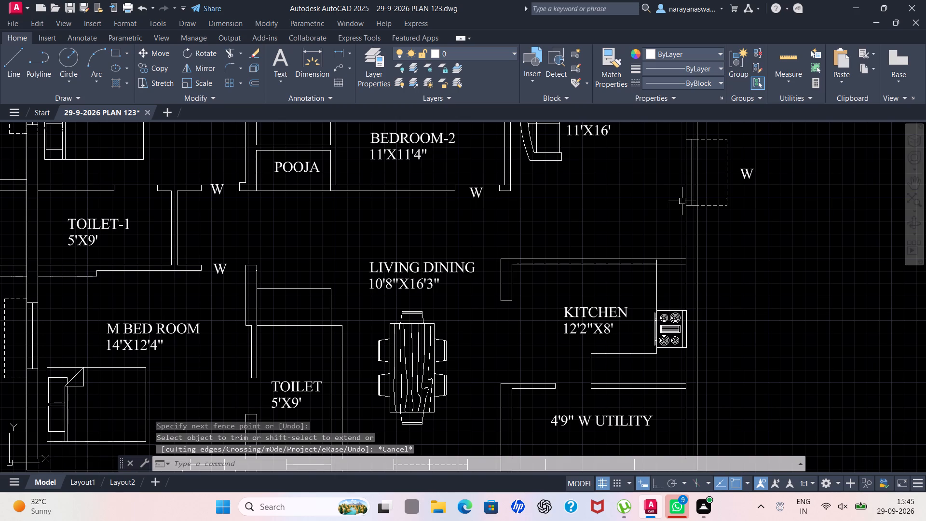
{"action": "scroll", "coordinate": [646, 231], "scroll_direction": "down", "scroll_amount": 2}
{"action": "scroll", "coordinate": [675, 165], "scroll_direction": "up", "scroll_amount": 4}
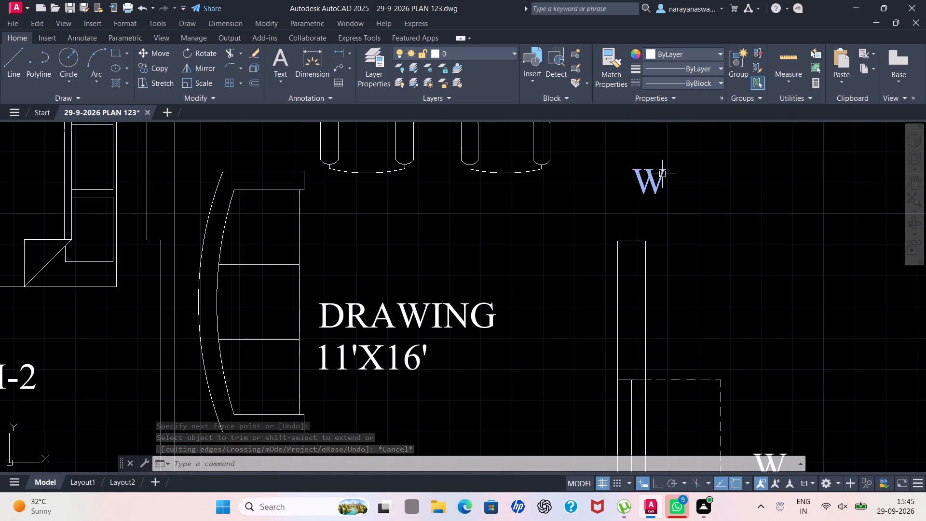
{"action": "left_click", "coordinate": [655, 180]}
{"action": "right_click", "coordinate": [654, 180]}
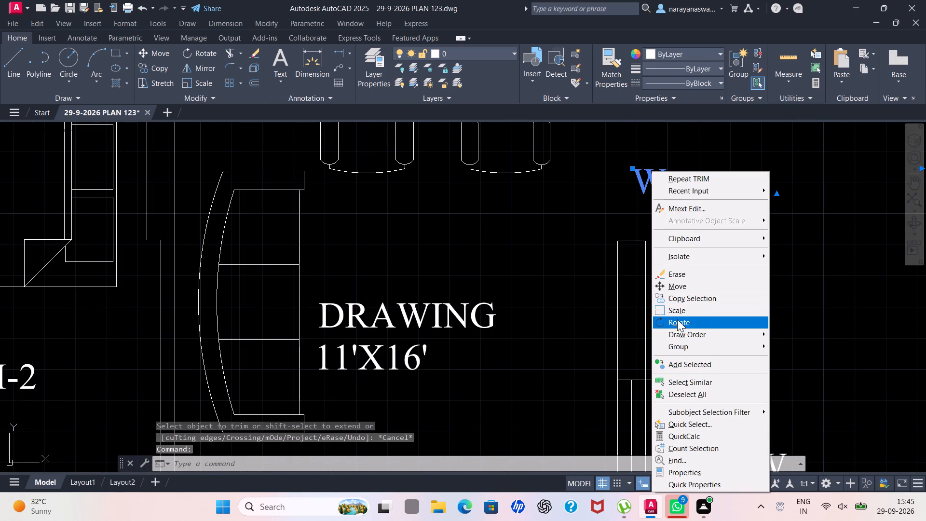
{"action": "left_click", "coordinate": [700, 210]}
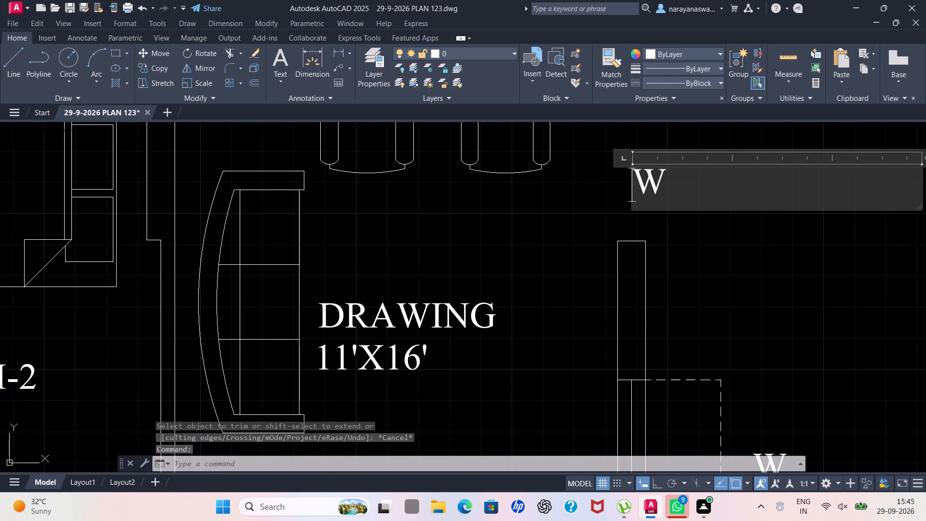
{"action": "left_click", "coordinate": [678, 184]}
{"action": "key", "text": "BackSpace"}
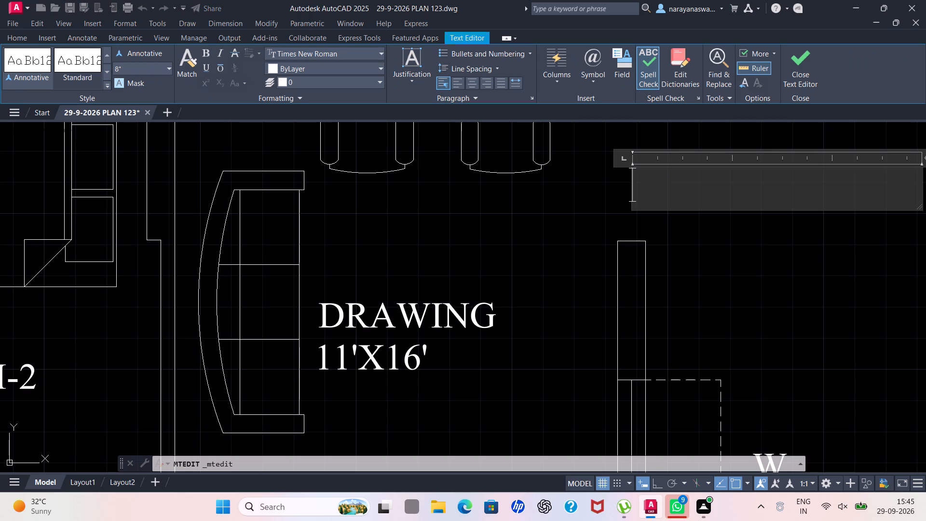
{"action": "key", "text": "m"}
{"action": "key", "text": "d"}
{"action": "key", "text": "Return"}
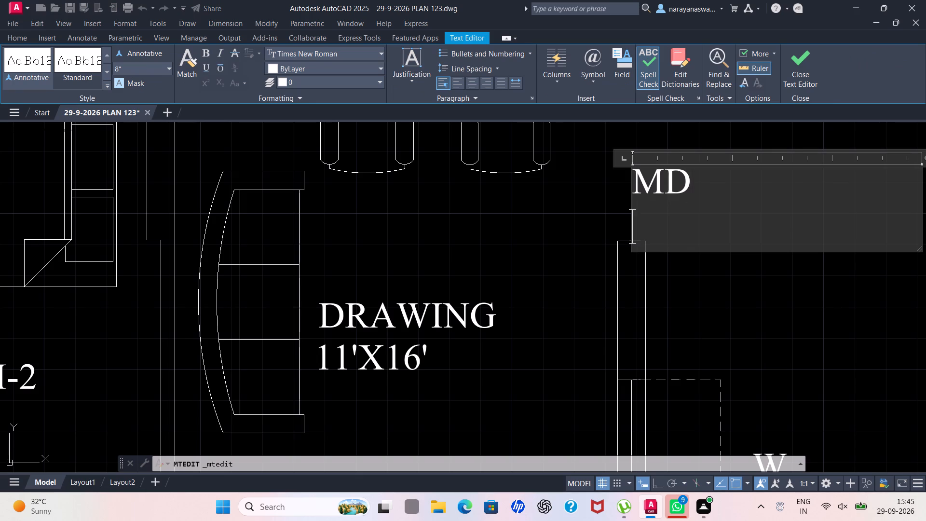
{"action": "left_click", "coordinate": [590, 206]}
{"action": "scroll", "coordinate": [596, 212], "scroll_direction": "down", "scroll_amount": 2}
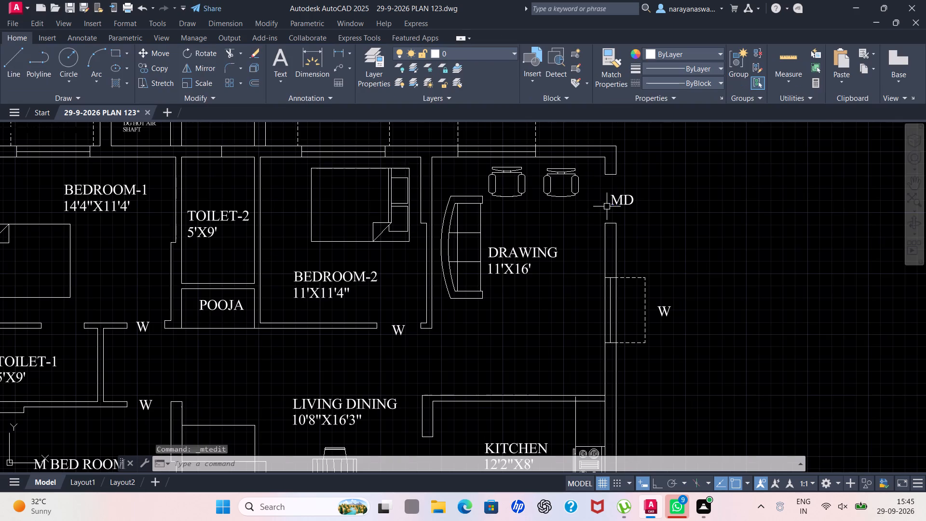
Change the W label at the BEDROOM-1 door opening beside the POOJA to D1.
{"action": "scroll", "coordinate": [327, 234], "scroll_direction": "down", "scroll_amount": 1}
{"action": "scroll", "coordinate": [200, 305], "scroll_direction": "up", "scroll_amount": 1}
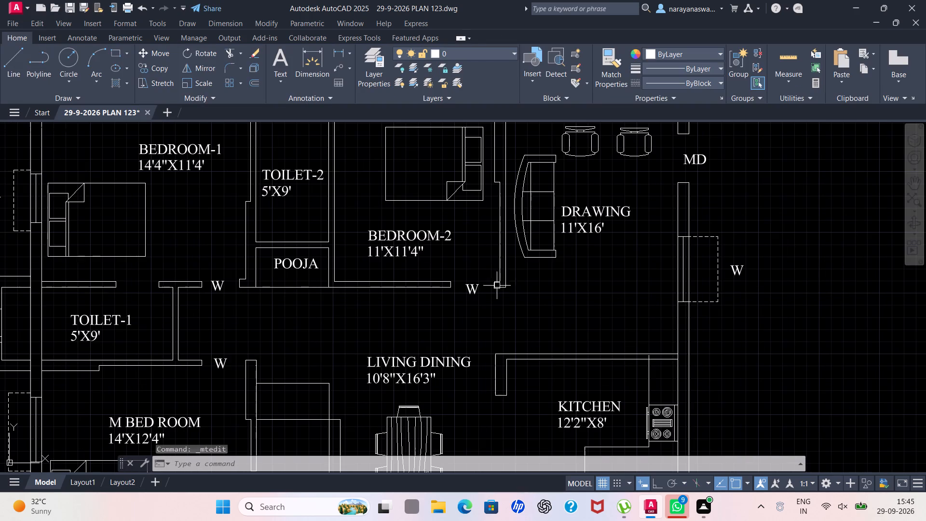
{"action": "left_click", "coordinate": [476, 293]}
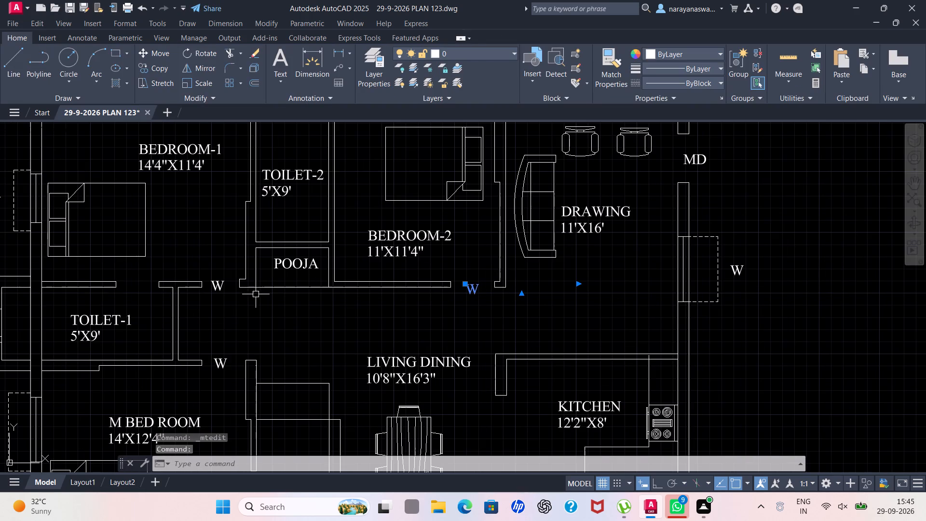
{"action": "key", "text": "Escape"}
{"action": "left_click", "coordinate": [218, 288]}
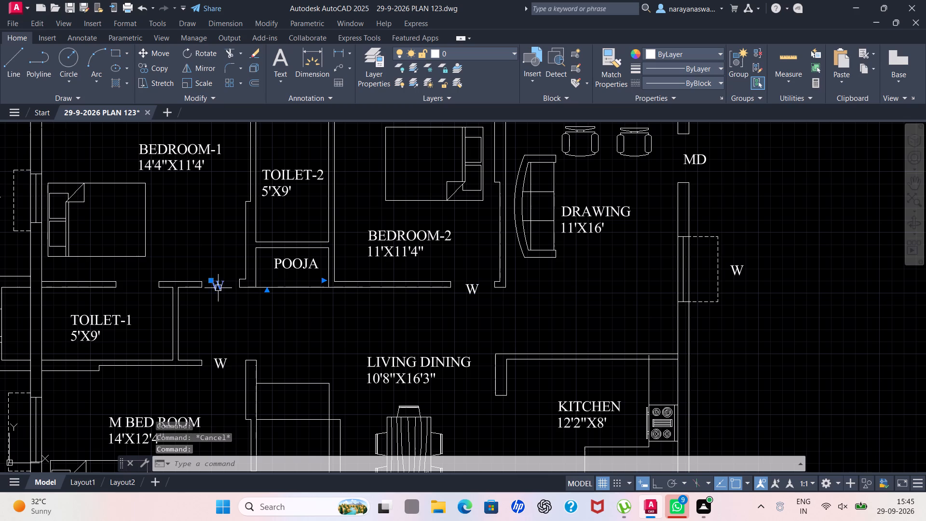
{"action": "right_click", "coordinate": [221, 283]}
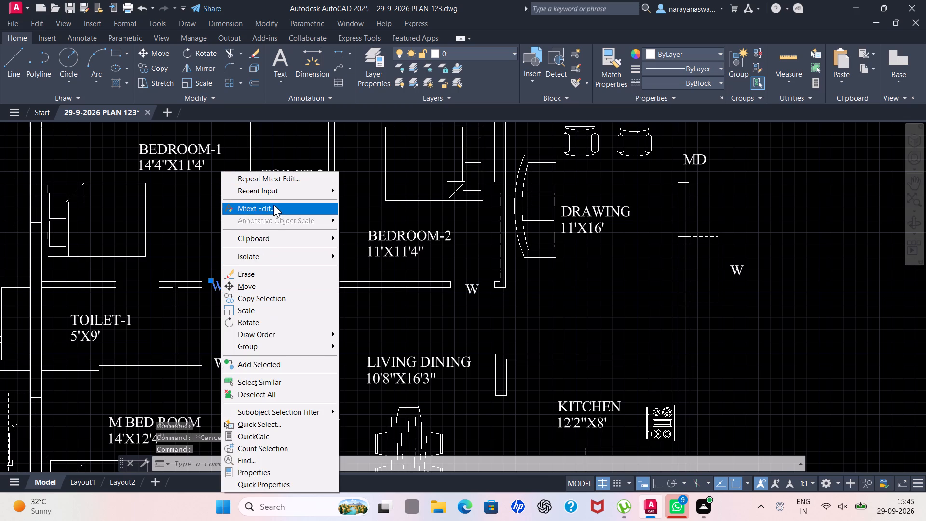
{"action": "left_click", "coordinate": [273, 212]}
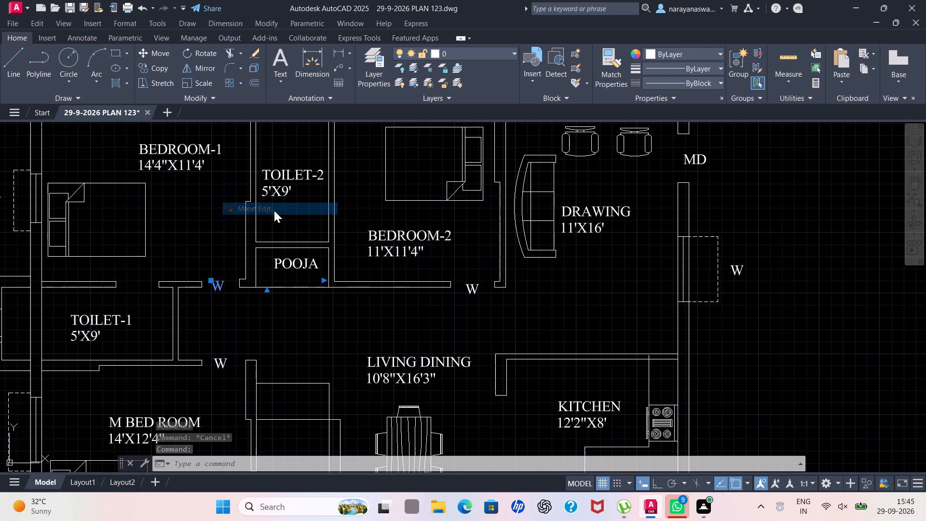
{"action": "left_click", "coordinate": [239, 286]}
{"action": "key", "text": "BackSpace"}
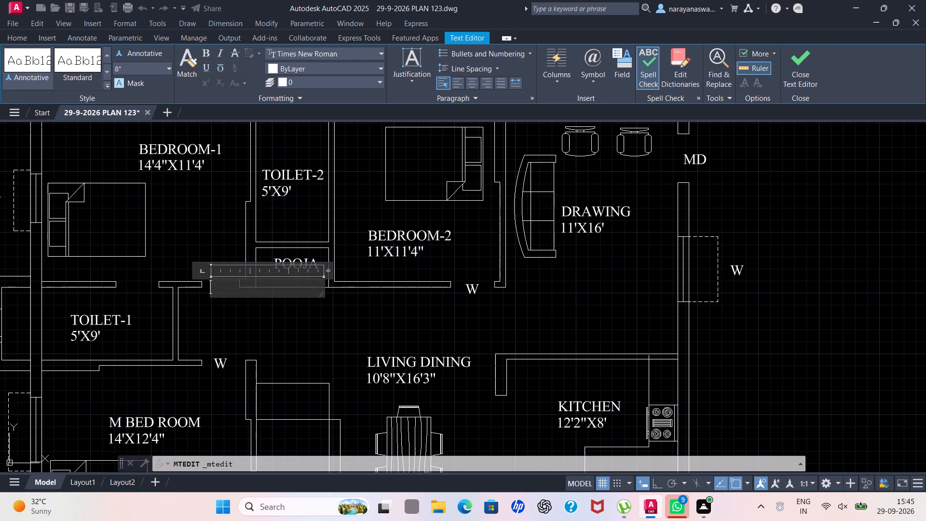
{"action": "key", "text": "d"}
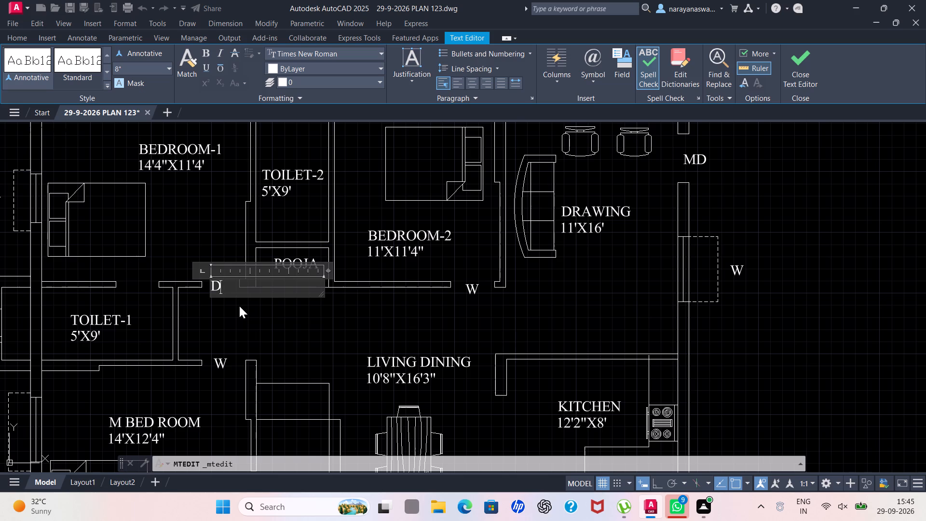
{"action": "key", "text": "1"}
{"action": "left_click", "coordinate": [239, 310]}
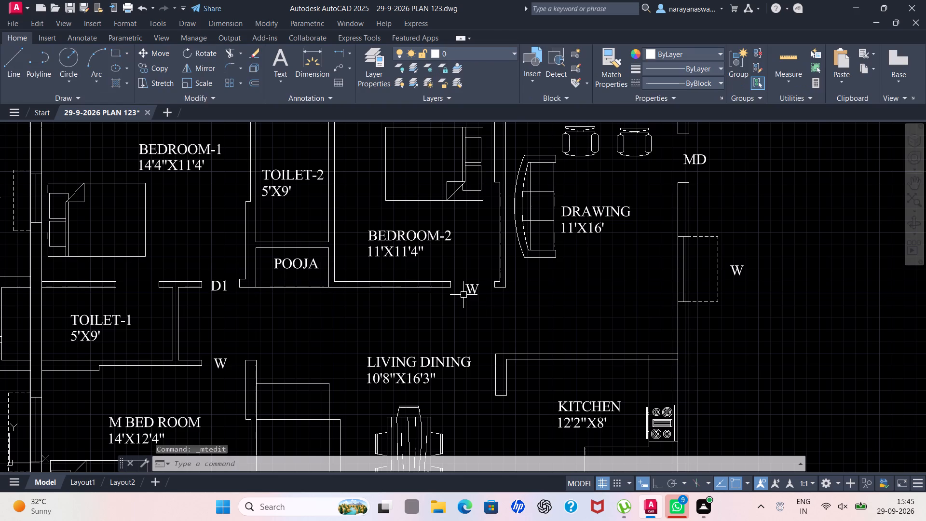
Change the W label at the BEDROOM-2 door opening to D2.
{"action": "left_click", "coordinate": [470, 290]}
{"action": "right_click", "coordinate": [470, 290]}
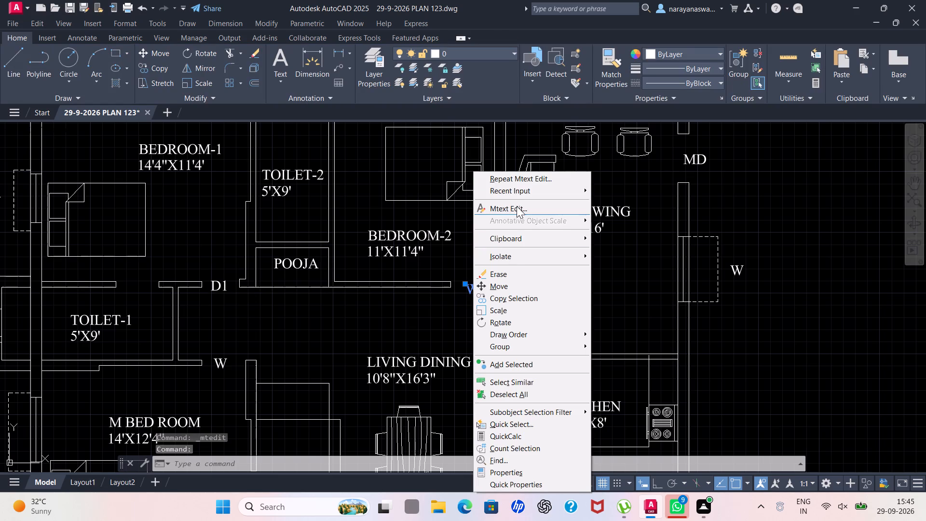
{"action": "left_click", "coordinate": [517, 206]}
{"action": "left_click", "coordinate": [486, 292]}
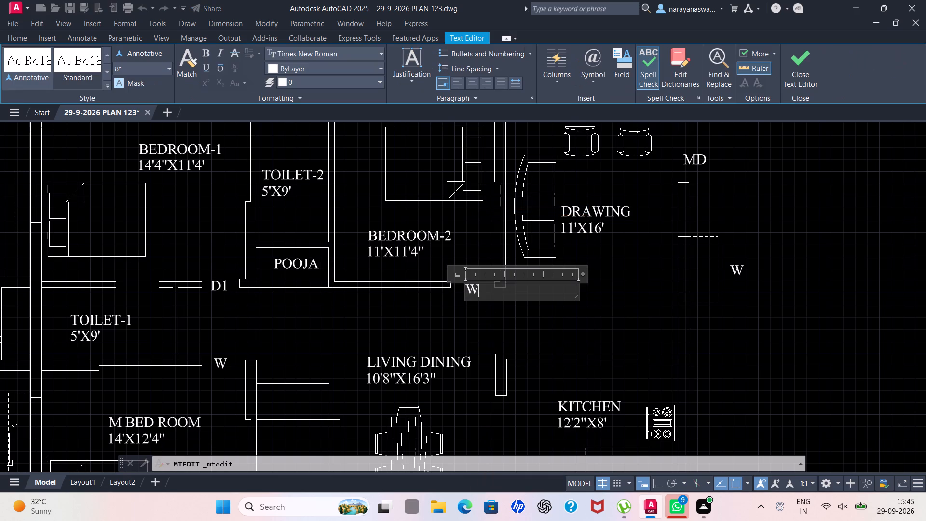
{"action": "key", "text": "BackSpace"}
{"action": "type", "text": "D2"}
{"action": "left_click", "coordinate": [502, 321]}
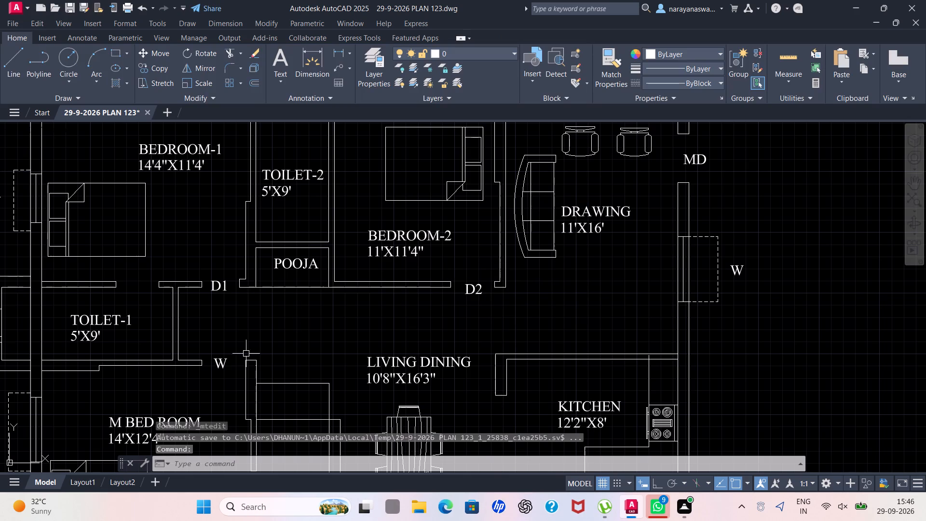
Change the W label at the M BED ROOM door opening below D1 to D3.
{"action": "left_click", "coordinate": [221, 368]}
{"action": "right_click", "coordinate": [220, 360]}
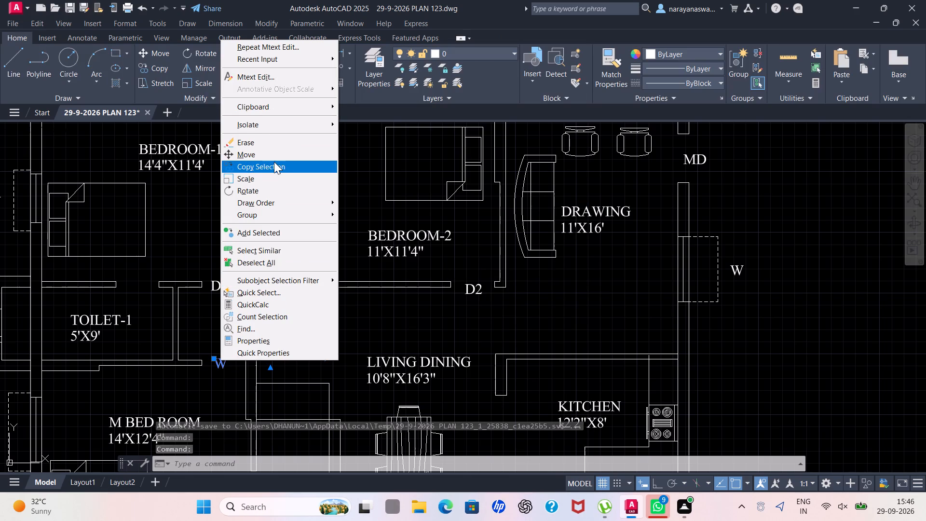
{"action": "left_click", "coordinate": [285, 76]}
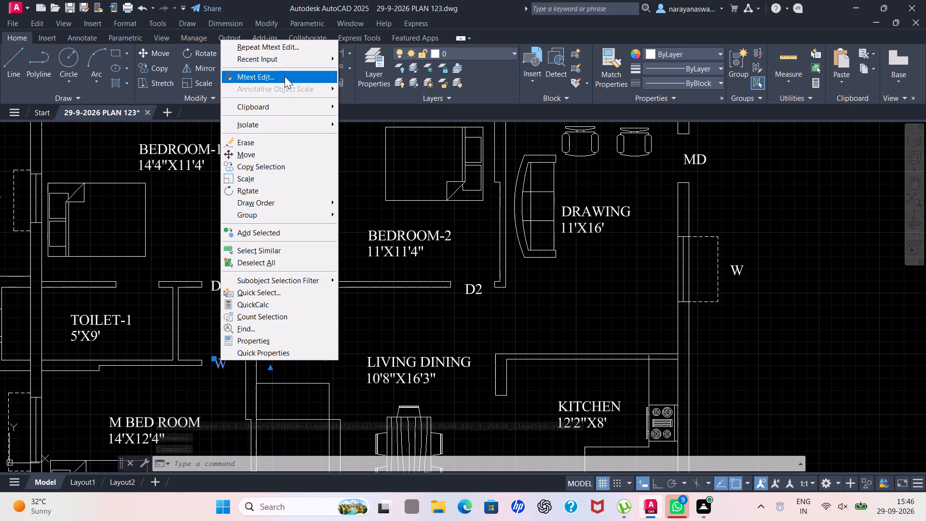
{"action": "left_click", "coordinate": [234, 354]}
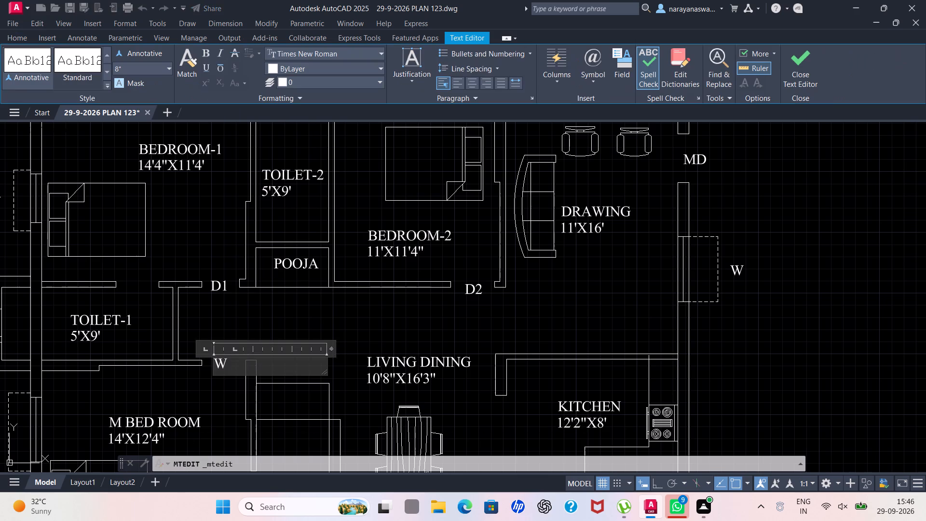
{"action": "left_click", "coordinate": [230, 364]}
{"action": "key", "text": "BackSpace"}
{"action": "key", "text": "d"}
{"action": "key", "text": "3"}
{"action": "left_click", "coordinate": [333, 303]}
Examine the D1, D2, D3 and MD door labels up close and across the whole floor plan.
{"action": "scroll", "coordinate": [252, 364], "scroll_direction": "down", "scroll_amount": 1}
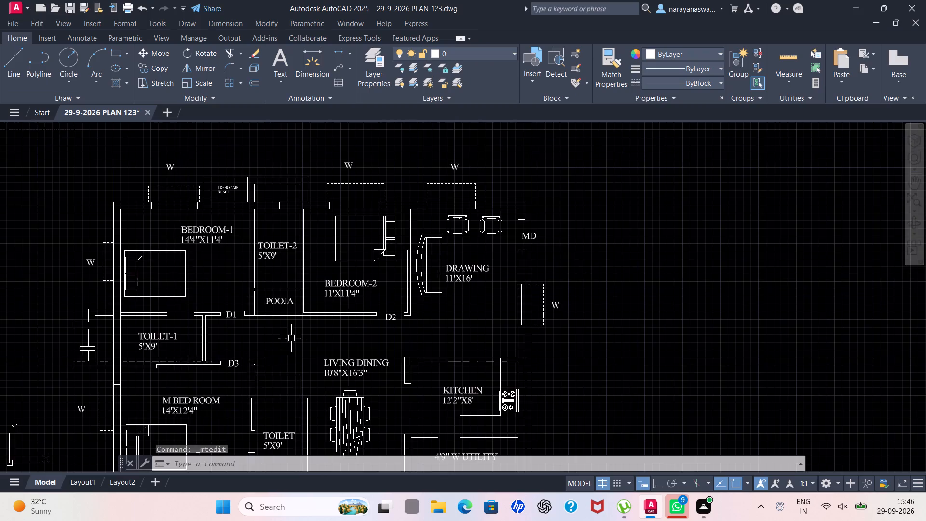
{"action": "scroll", "coordinate": [387, 330], "scroll_direction": "up", "scroll_amount": 1}
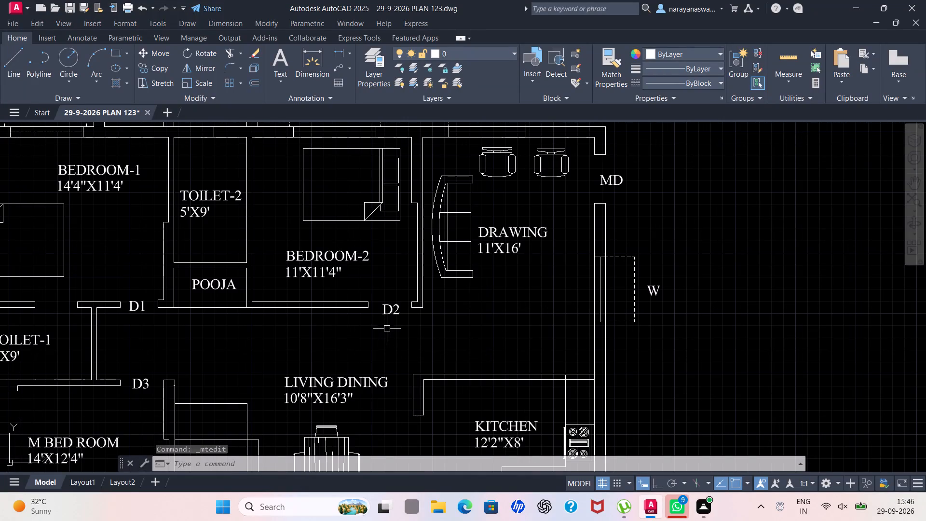
{"action": "scroll", "coordinate": [387, 318], "scroll_direction": "up", "scroll_amount": 3}
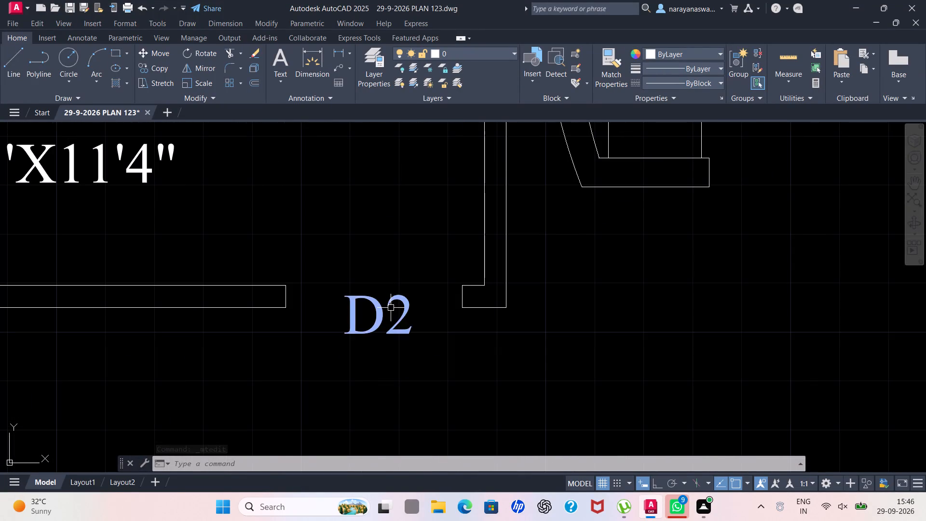
{"action": "scroll", "coordinate": [391, 308], "scroll_direction": "down", "scroll_amount": 2}
{"action": "scroll", "coordinate": [619, 330], "scroll_direction": "down", "scroll_amount": 2}
{"action": "scroll", "coordinate": [658, 227], "scroll_direction": "up", "scroll_amount": 1}
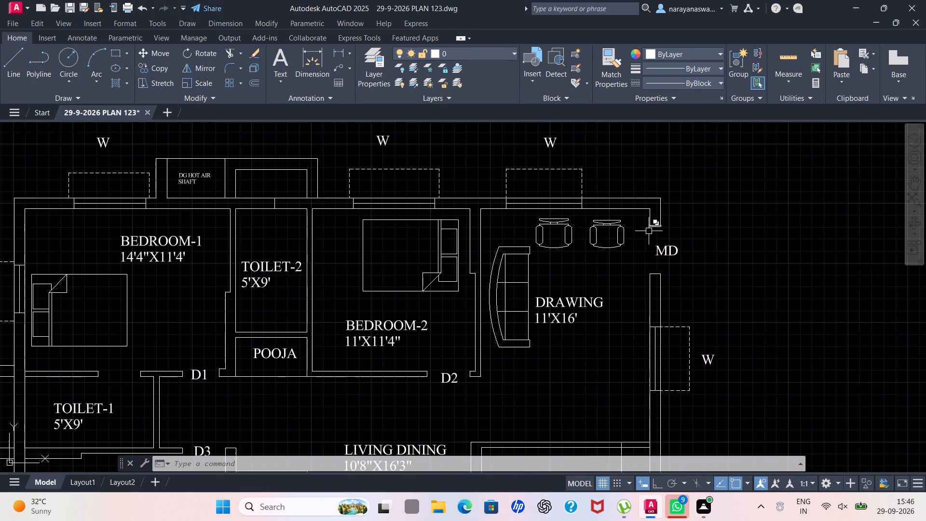
{"action": "scroll", "coordinate": [722, 267], "scroll_direction": "up", "scroll_amount": 2}
{"action": "scroll", "coordinate": [565, 287], "scroll_direction": "down", "scroll_amount": 2}
{"action": "scroll", "coordinate": [488, 321], "scroll_direction": "down", "scroll_amount": 3}
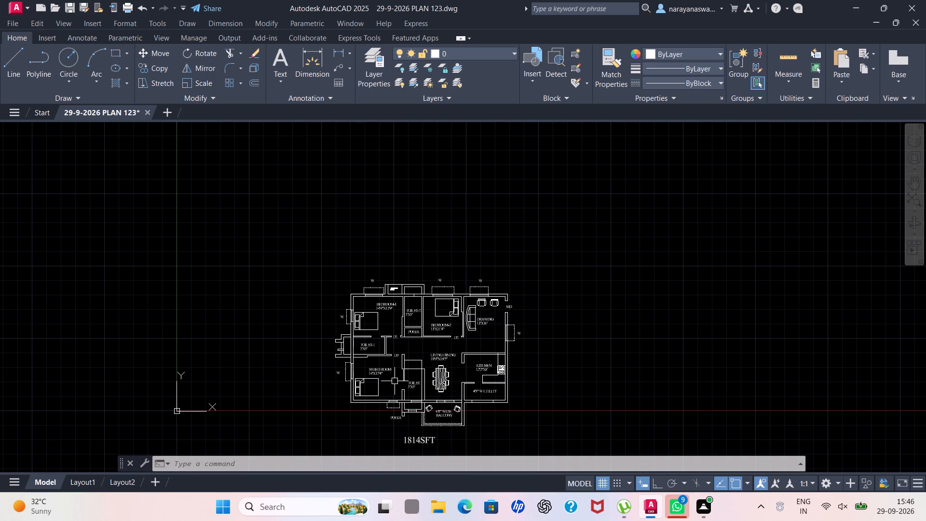
{"action": "key", "text": "ctrl+z"}
{"action": "scroll", "coordinate": [481, 332], "scroll_direction": "down", "scroll_amount": 2}
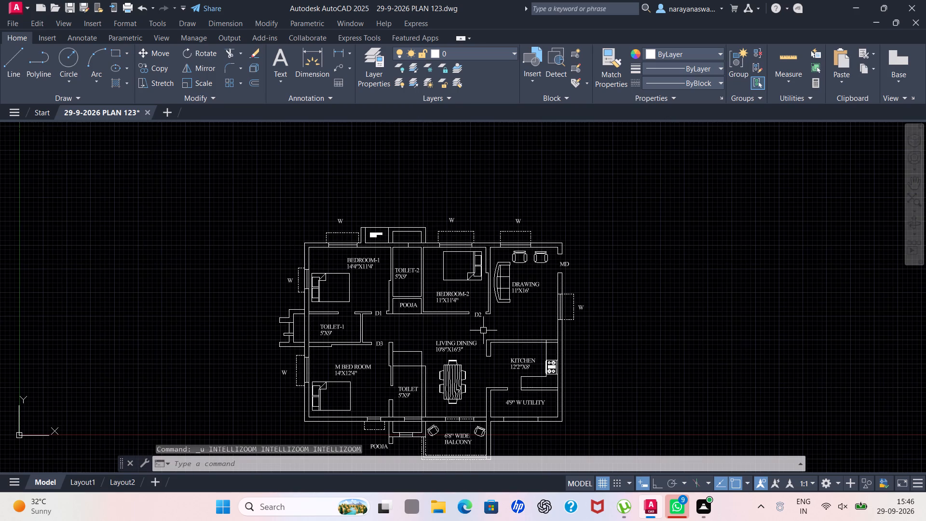
{"action": "key", "text": "ctrl+z"}
Save the floor plan drawing under its current name.
{"action": "key", "text": "ctrl+s"}
{"action": "key", "text": "ctrl+s"}
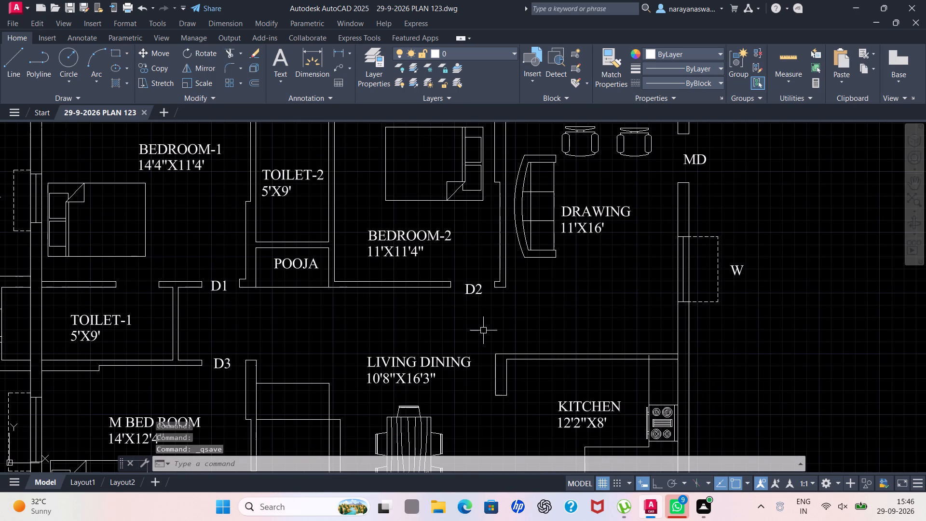
{"action": "key", "text": "ctrl+s"}
{"action": "key", "text": "ctrl+s"}
{"action": "key", "text": "ctrl+s"}
{"action": "key", "text": "ctrl+s"}
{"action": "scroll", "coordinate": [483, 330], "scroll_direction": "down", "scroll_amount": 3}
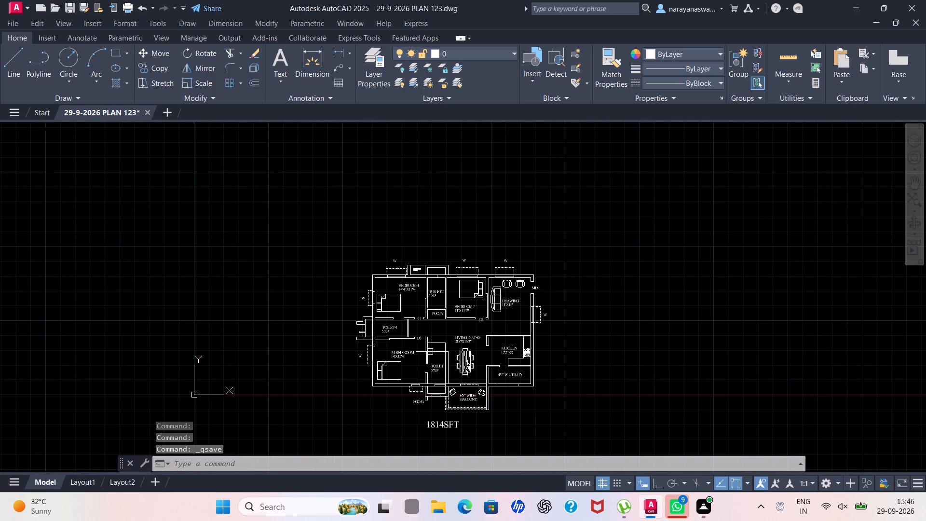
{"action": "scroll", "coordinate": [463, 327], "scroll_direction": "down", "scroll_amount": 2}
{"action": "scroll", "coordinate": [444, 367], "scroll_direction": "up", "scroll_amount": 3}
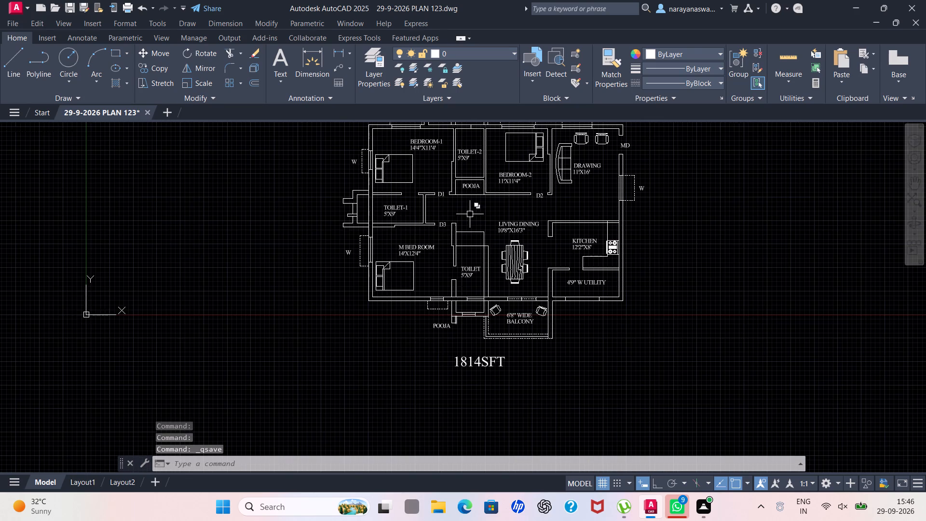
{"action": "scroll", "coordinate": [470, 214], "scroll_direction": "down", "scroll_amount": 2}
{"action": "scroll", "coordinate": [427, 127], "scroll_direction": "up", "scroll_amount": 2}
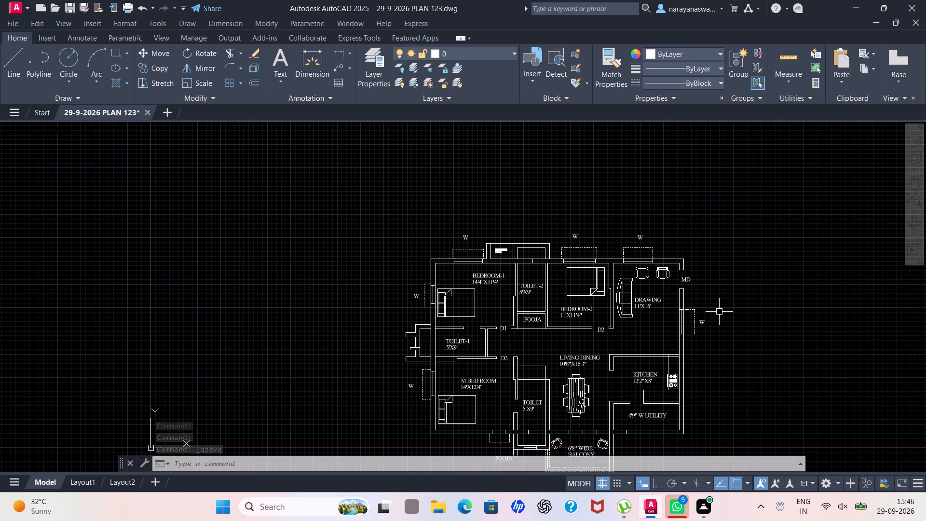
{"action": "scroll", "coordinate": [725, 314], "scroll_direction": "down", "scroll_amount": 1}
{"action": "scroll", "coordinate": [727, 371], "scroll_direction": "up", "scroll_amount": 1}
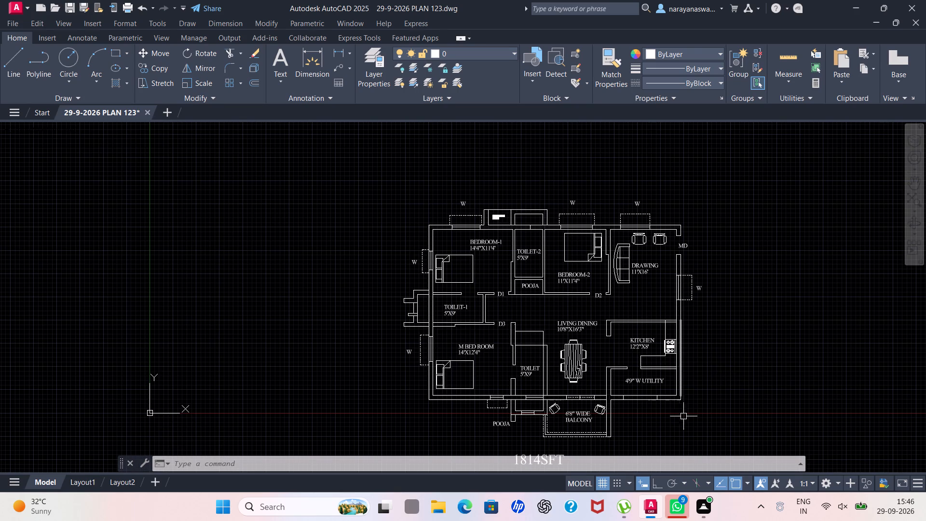
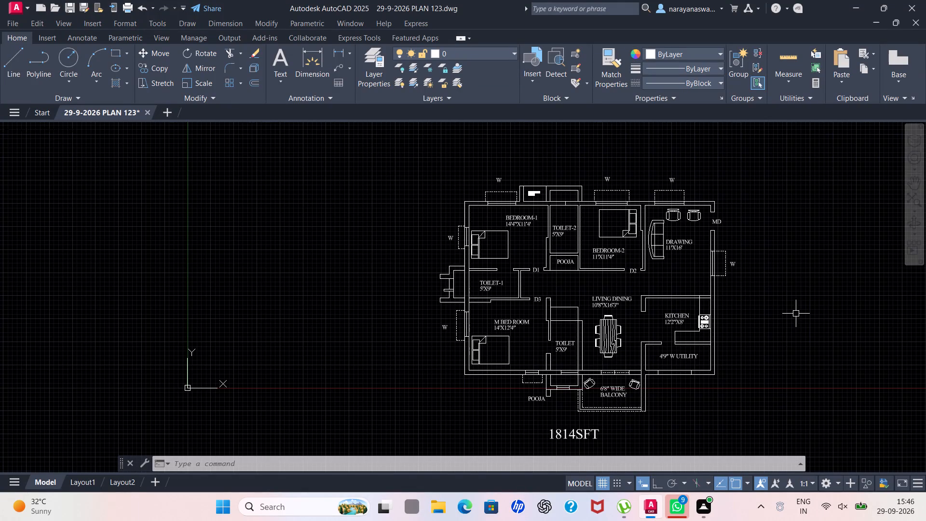
Set up a plot to AutoCAD PDF (High Quality Print).pc3 with a window plot area around the whole floor plan, including the 1814SFT title.
{"action": "key", "text": "ctrl+p"}
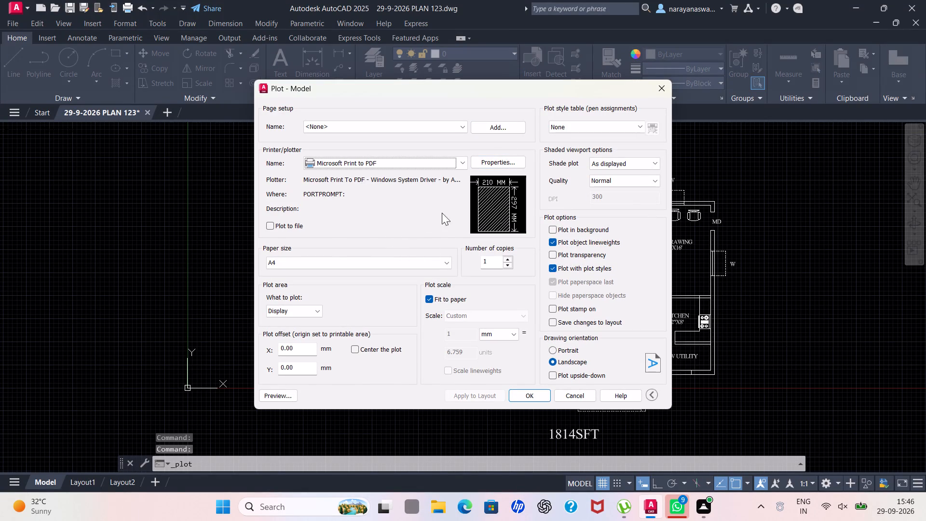
{"action": "left_click", "coordinate": [461, 161]}
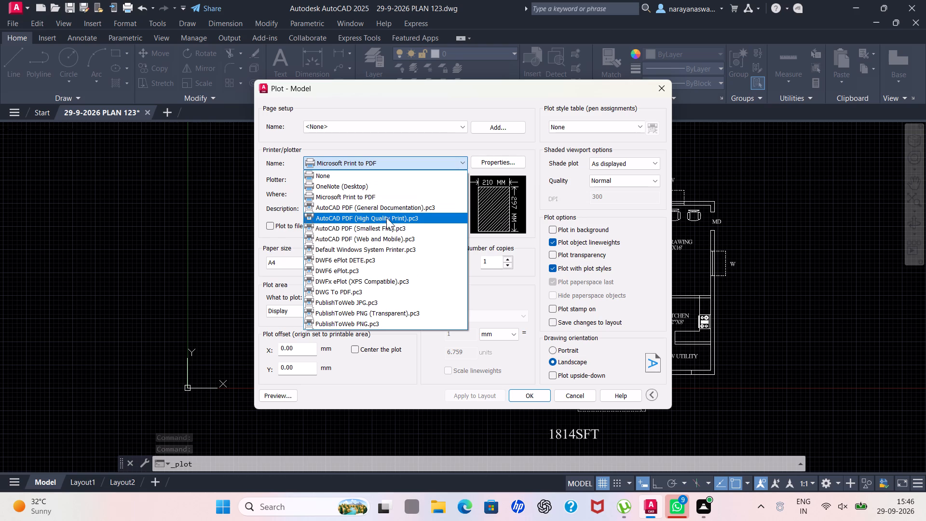
{"action": "left_click", "coordinate": [389, 217]}
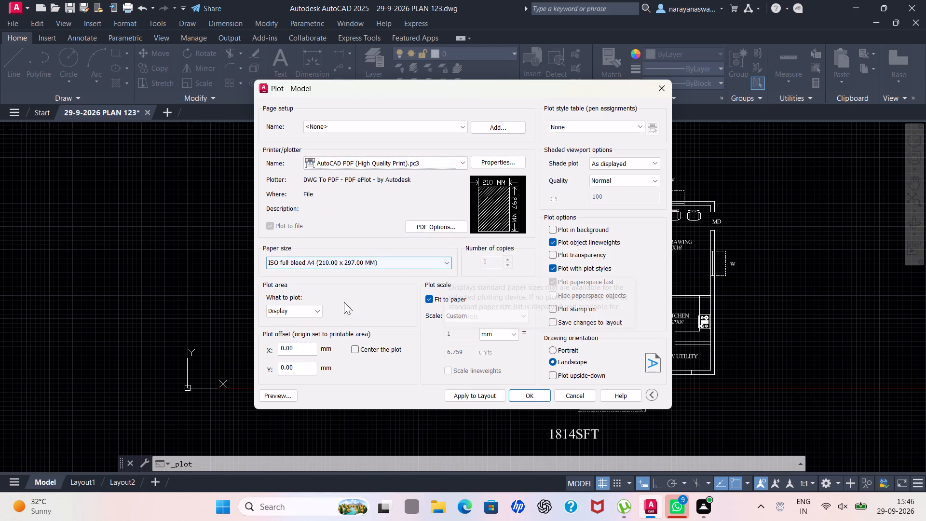
{"action": "left_click", "coordinate": [313, 310]}
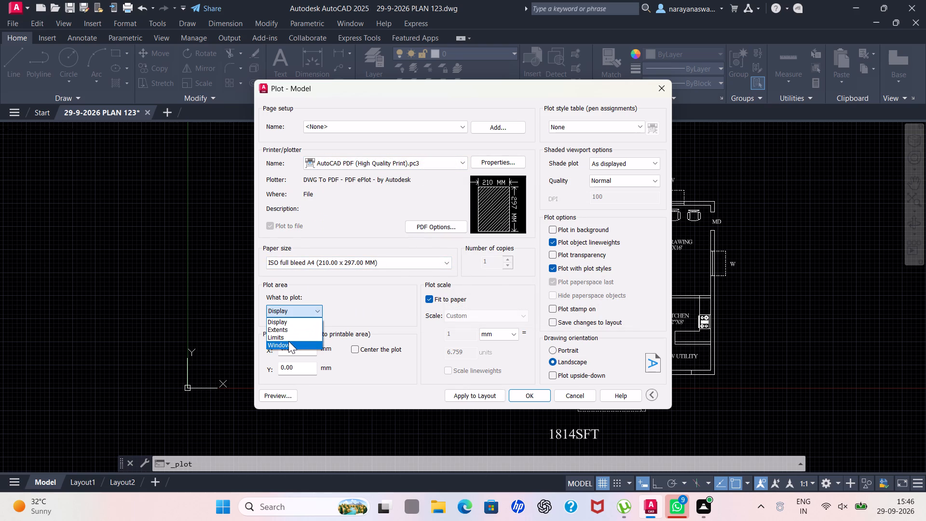
{"action": "left_click", "coordinate": [288, 341]}
{"action": "left_click", "coordinate": [742, 152]}
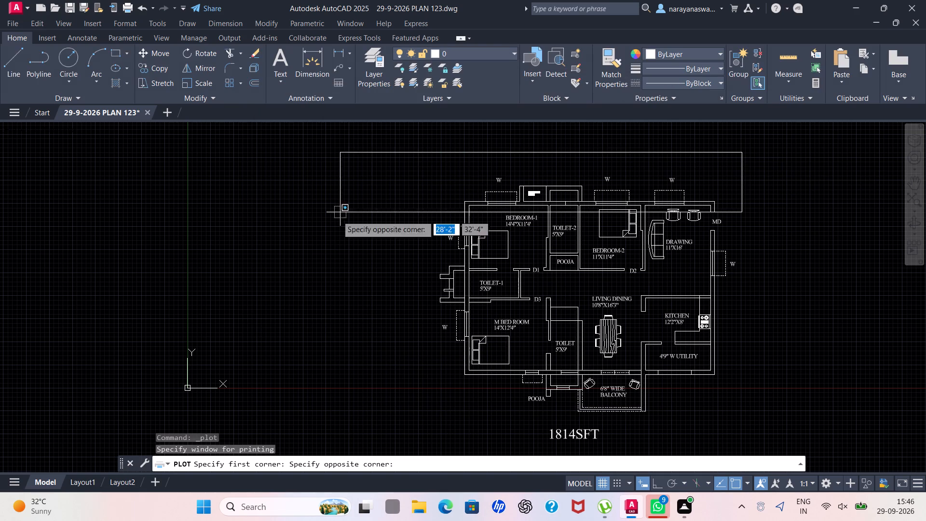
{"action": "left_click", "coordinate": [423, 453]}
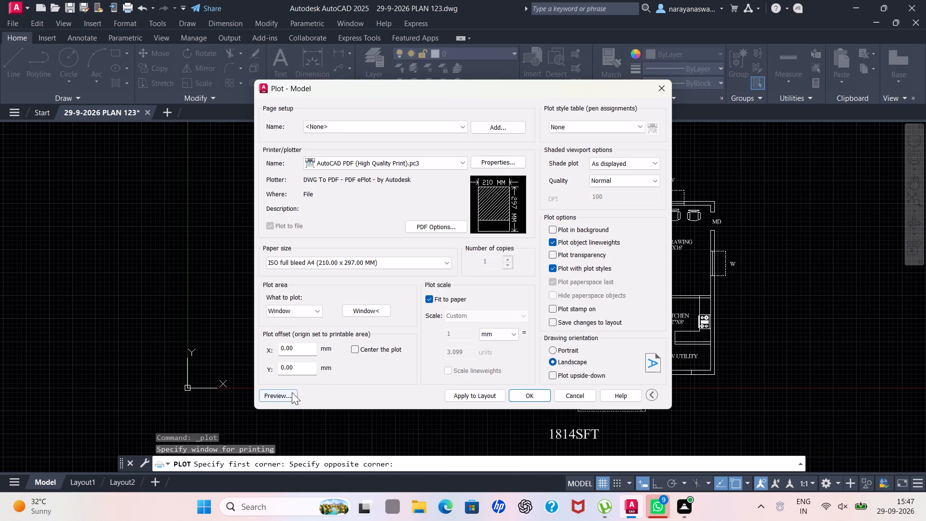
Preview the plot of the windowed floor plan.
{"action": "left_click", "coordinate": [276, 398]}
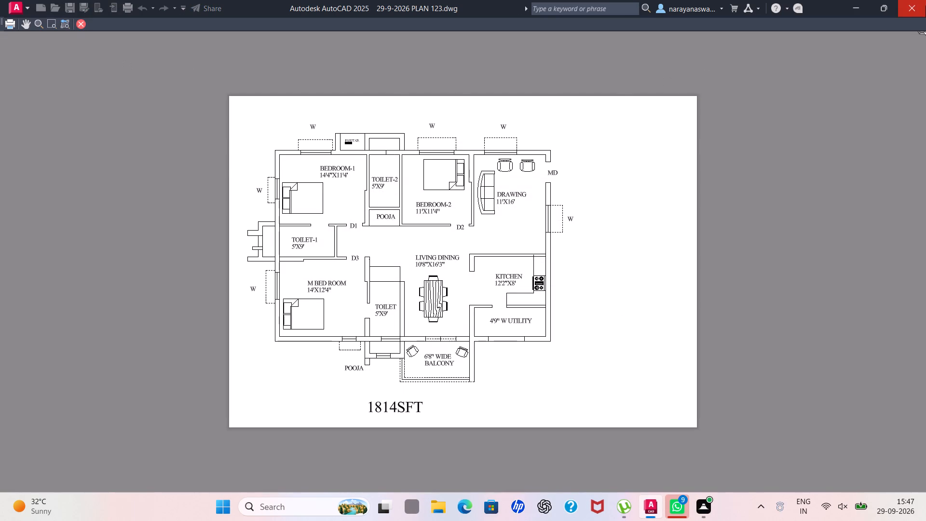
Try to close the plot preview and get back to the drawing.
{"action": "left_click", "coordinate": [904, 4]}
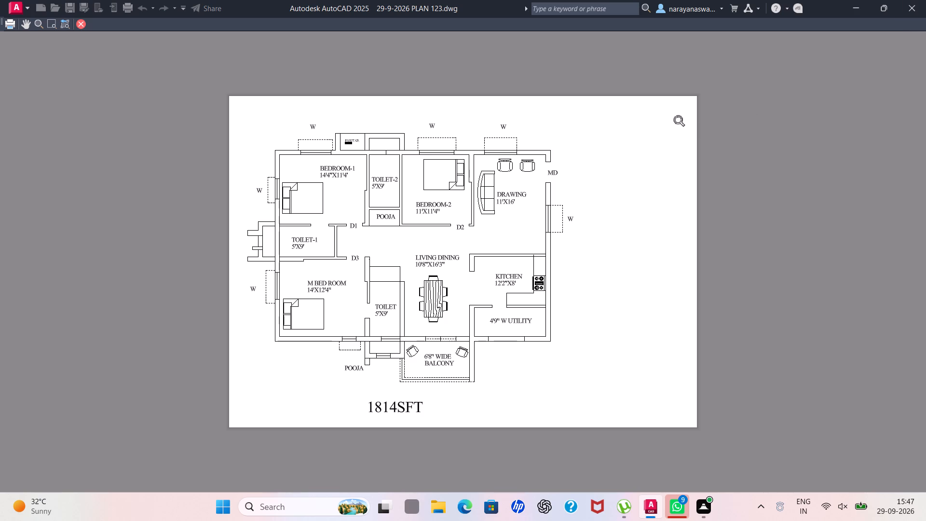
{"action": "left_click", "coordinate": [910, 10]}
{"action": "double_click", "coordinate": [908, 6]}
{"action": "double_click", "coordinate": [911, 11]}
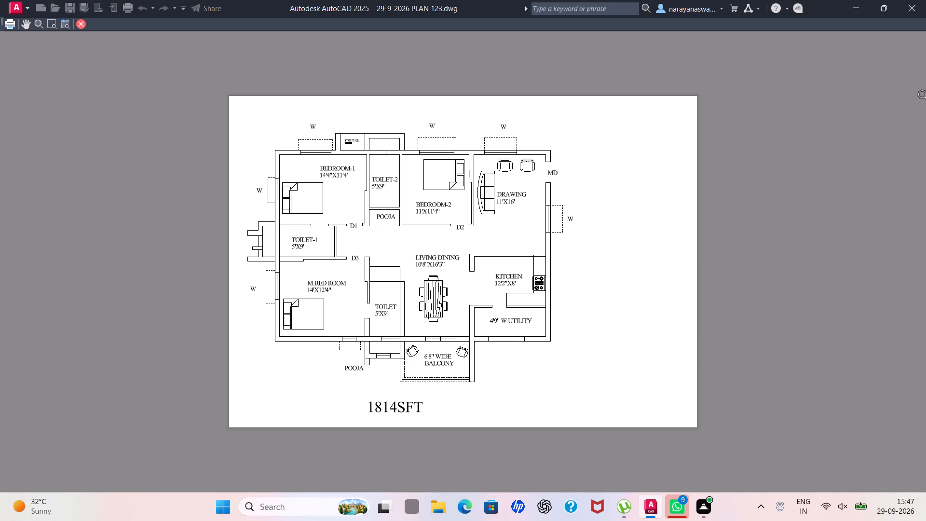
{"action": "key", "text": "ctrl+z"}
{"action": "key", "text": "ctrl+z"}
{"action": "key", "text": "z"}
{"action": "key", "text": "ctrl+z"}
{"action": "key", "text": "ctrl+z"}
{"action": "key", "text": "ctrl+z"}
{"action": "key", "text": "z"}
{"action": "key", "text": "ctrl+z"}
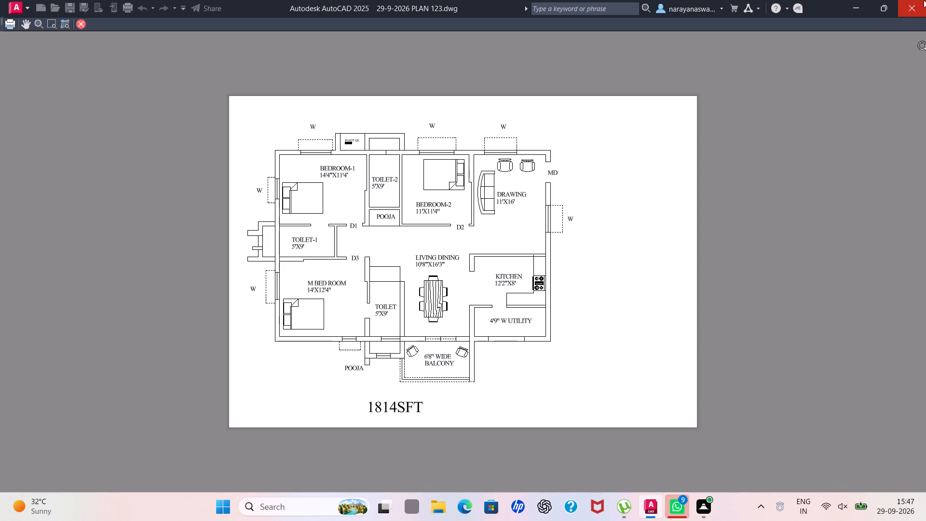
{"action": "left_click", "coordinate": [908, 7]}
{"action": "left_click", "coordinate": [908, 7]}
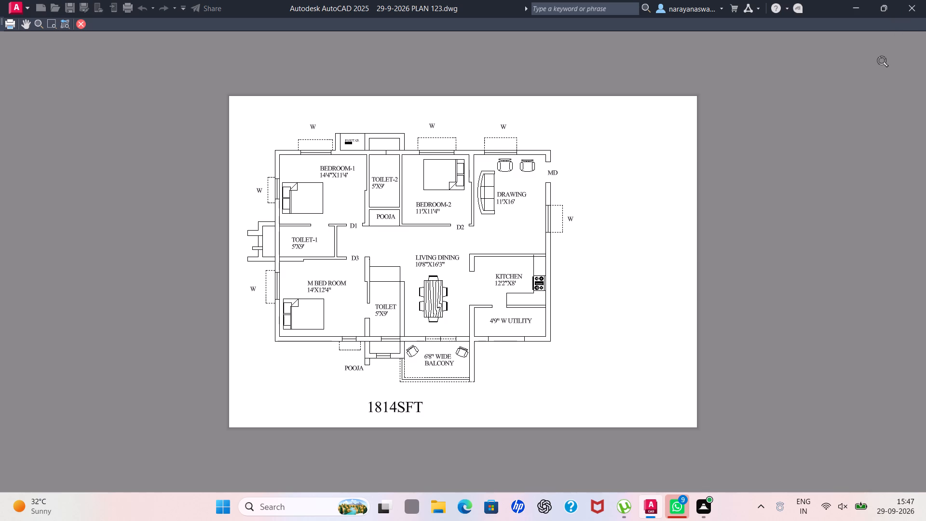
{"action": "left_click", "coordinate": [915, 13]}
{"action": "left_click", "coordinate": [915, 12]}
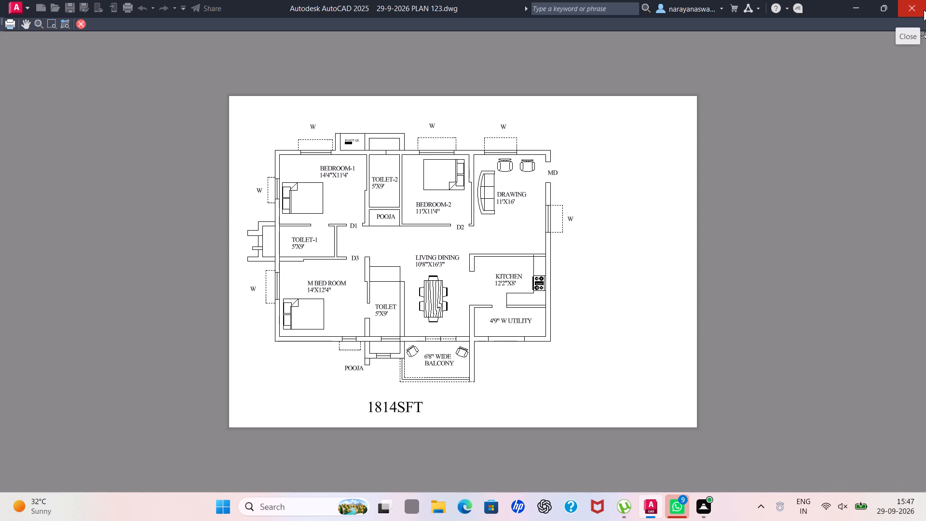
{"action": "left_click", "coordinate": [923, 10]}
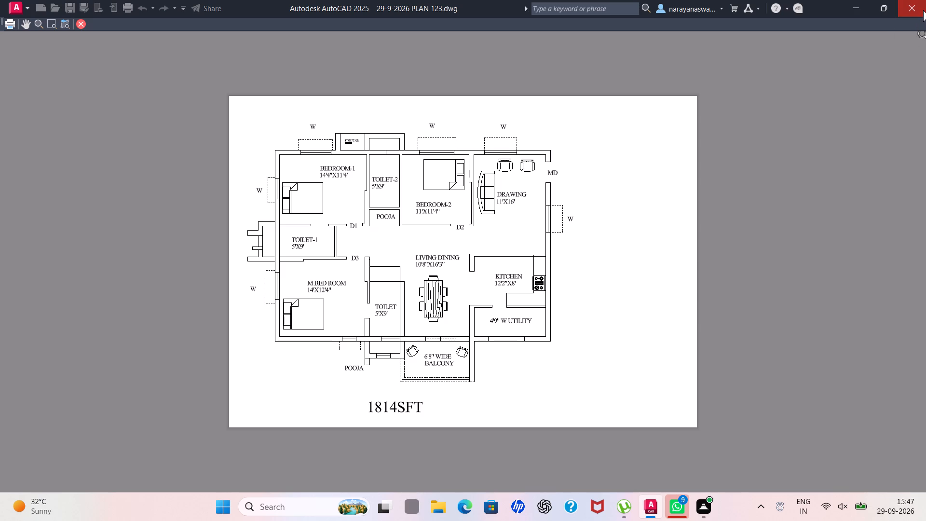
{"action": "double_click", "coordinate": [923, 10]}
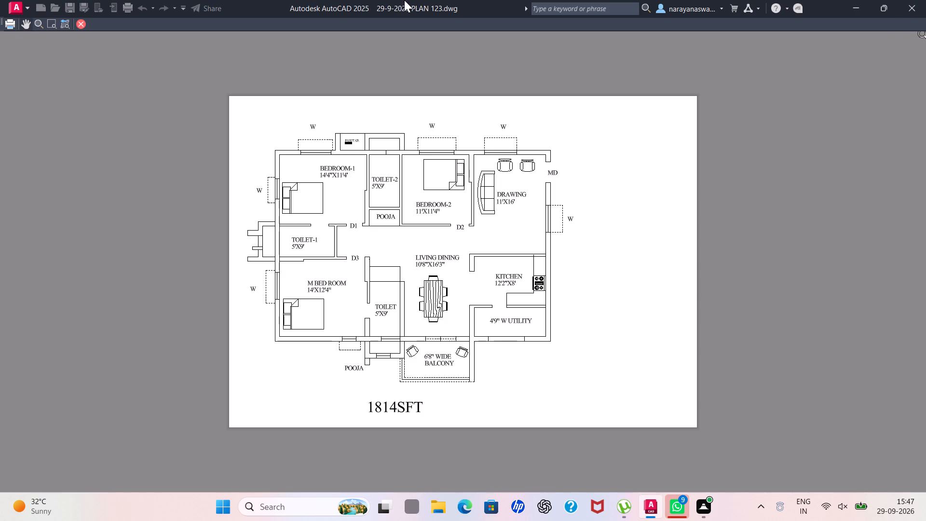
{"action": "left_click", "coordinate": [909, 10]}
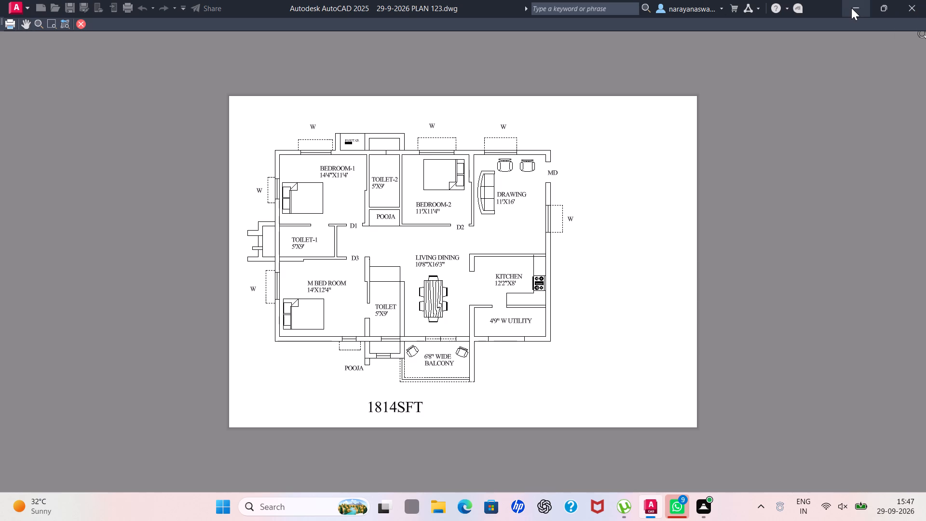
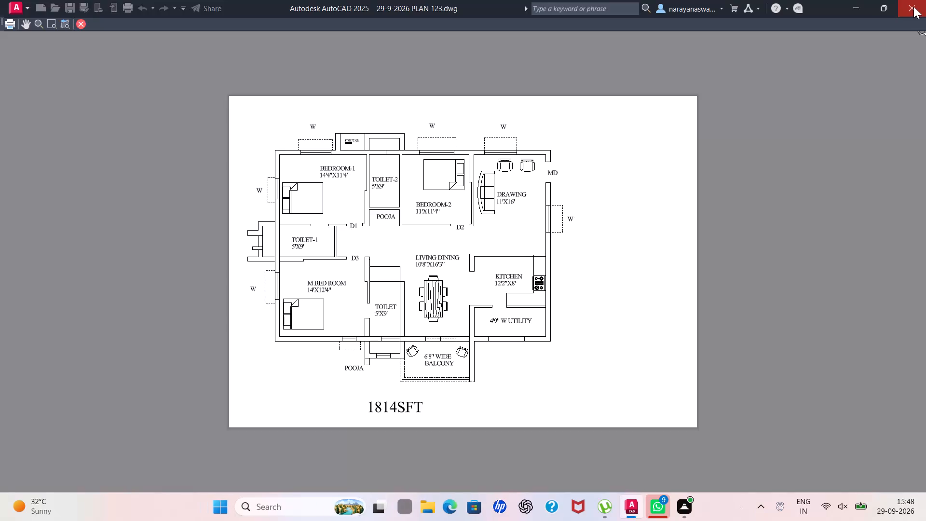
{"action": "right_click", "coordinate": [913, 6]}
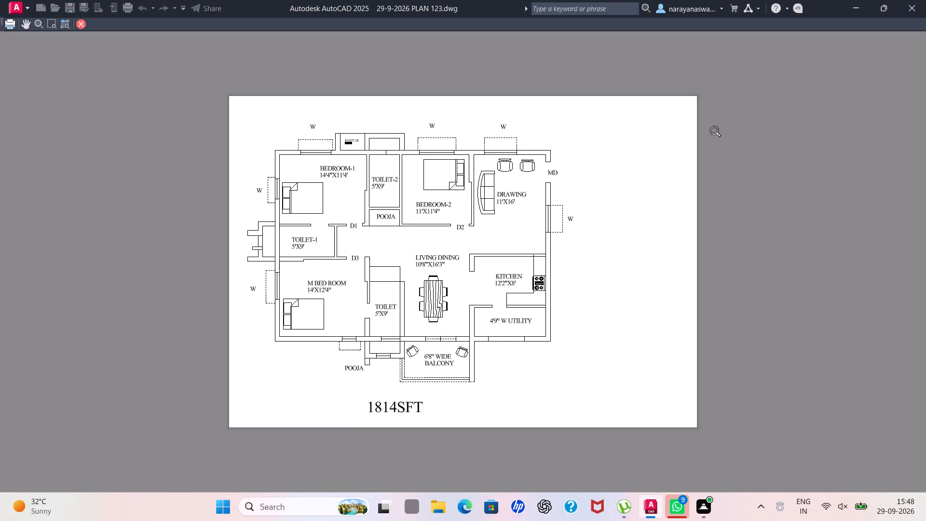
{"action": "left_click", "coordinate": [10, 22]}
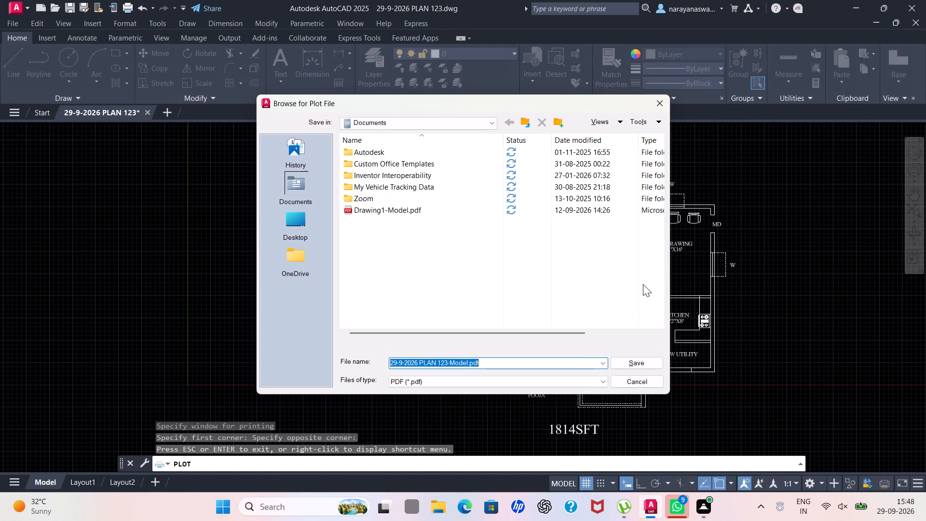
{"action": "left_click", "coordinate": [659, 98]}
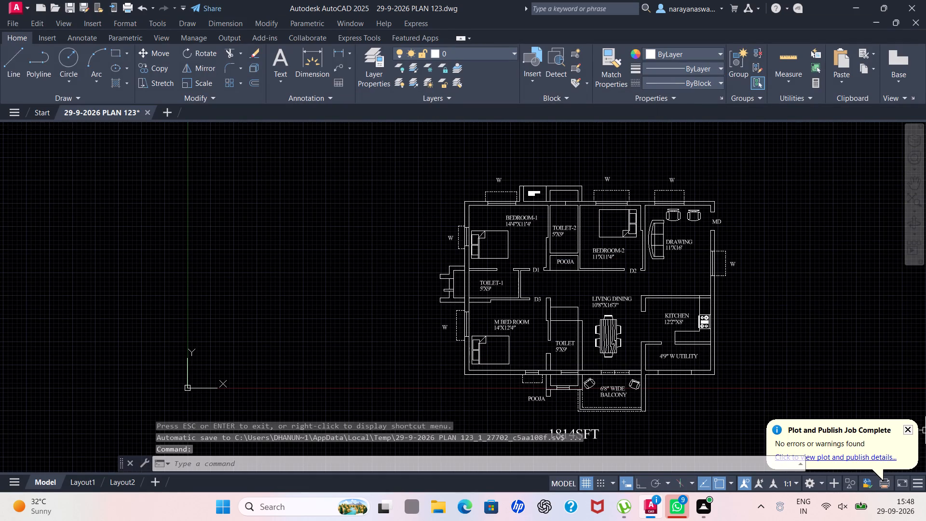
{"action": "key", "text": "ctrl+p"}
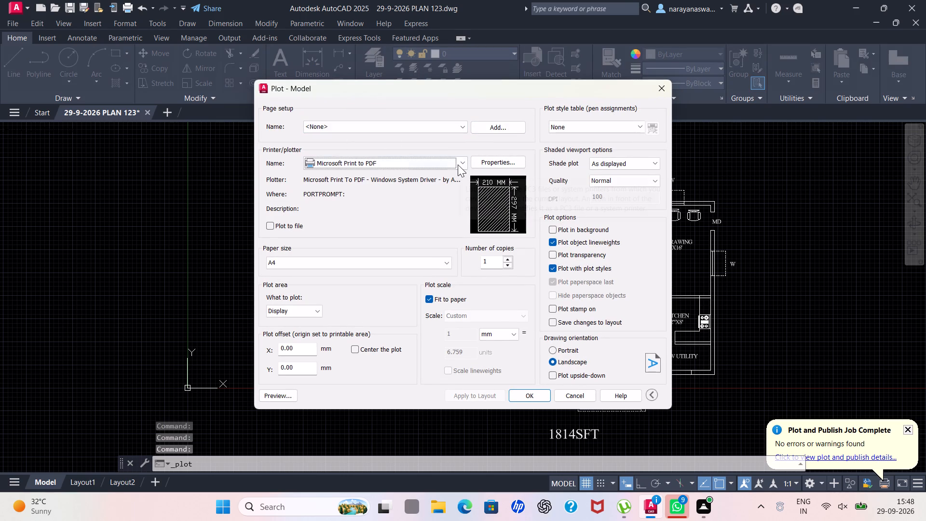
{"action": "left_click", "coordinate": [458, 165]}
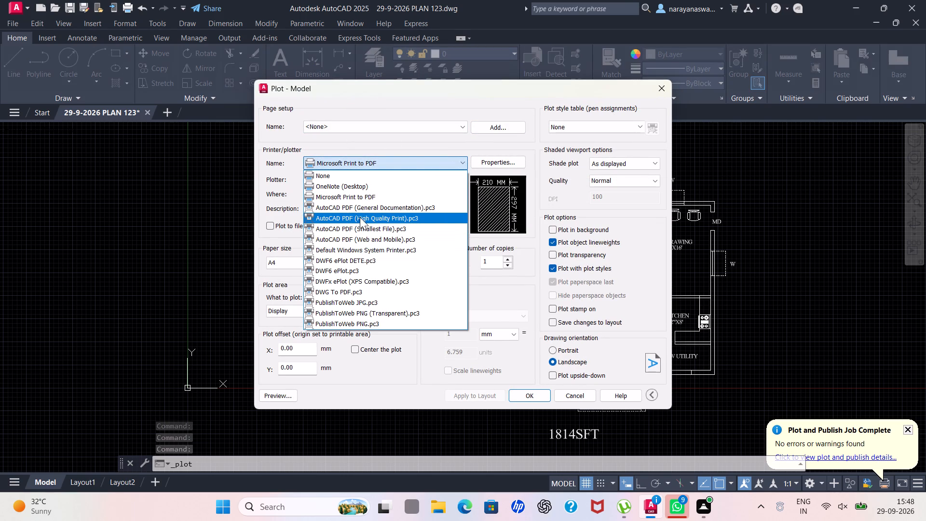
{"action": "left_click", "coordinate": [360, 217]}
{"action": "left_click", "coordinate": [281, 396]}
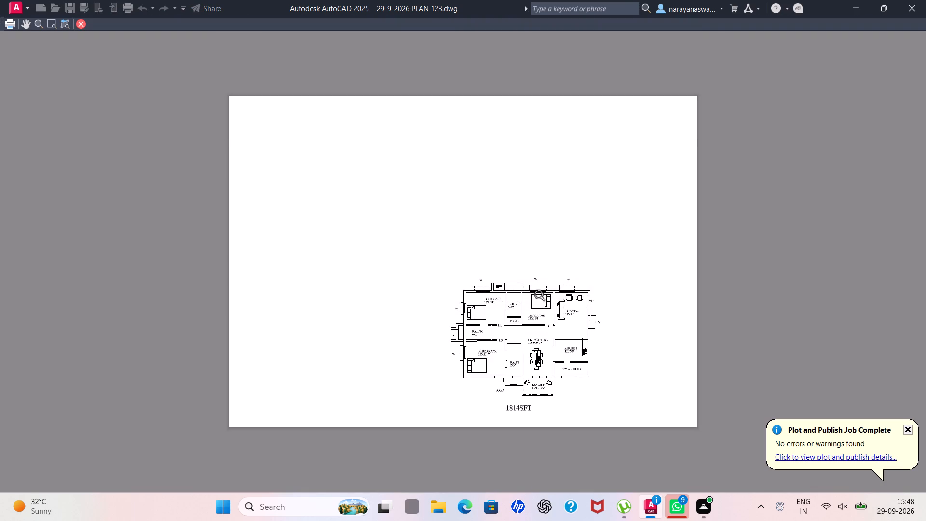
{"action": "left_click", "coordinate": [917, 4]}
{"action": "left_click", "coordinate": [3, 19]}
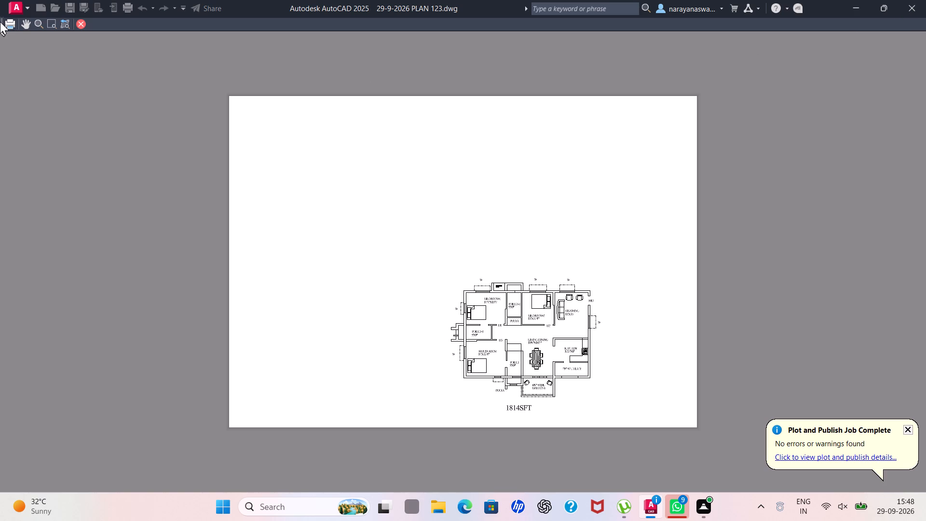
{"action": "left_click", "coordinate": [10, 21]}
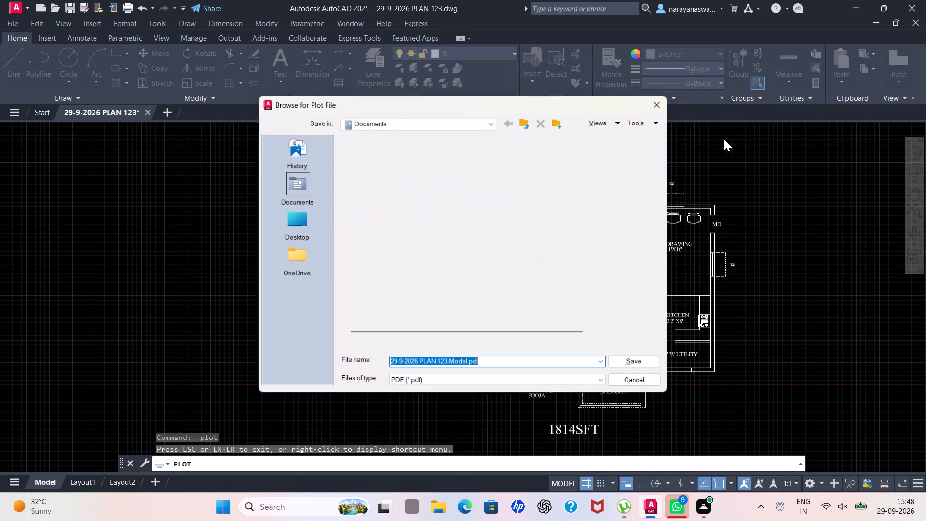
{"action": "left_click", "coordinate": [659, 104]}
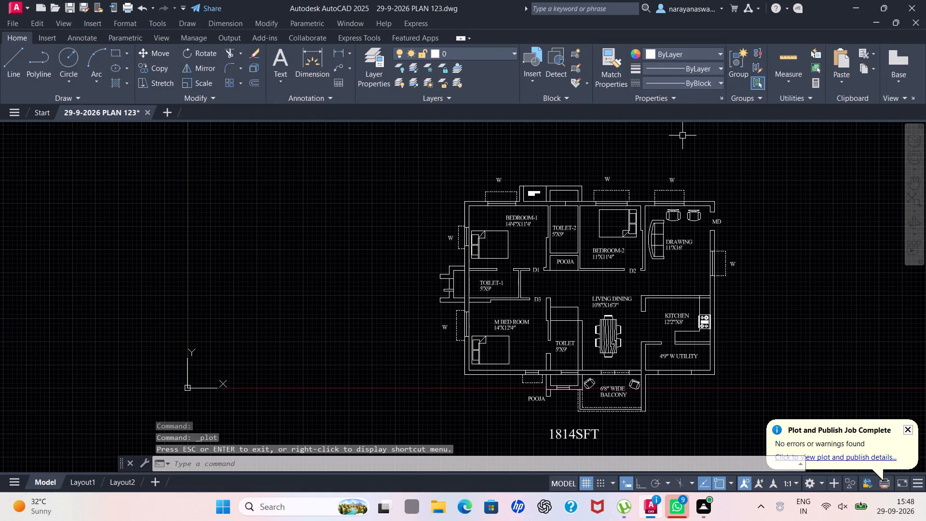
Start a new plot with AutoCAD PDF (High Quality Print).pc3 as the plotter.
{"action": "key", "text": "ctrl+p"}
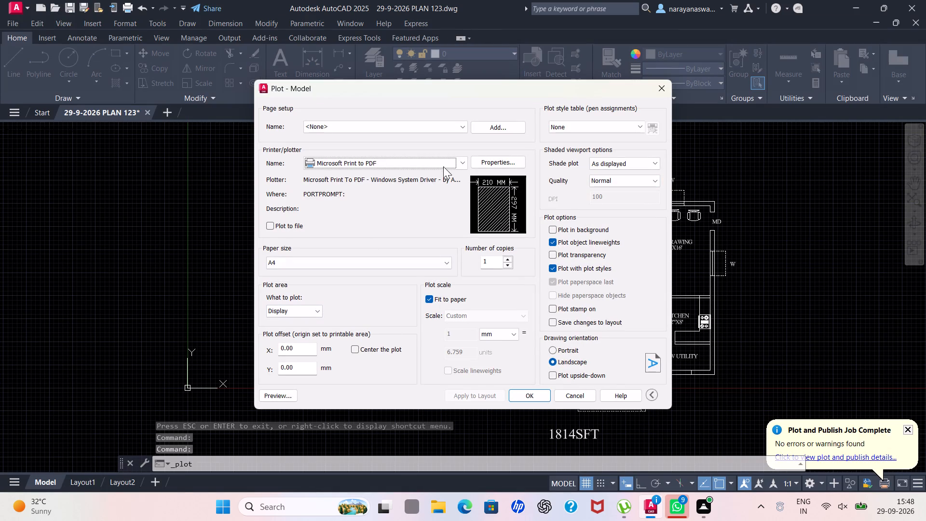
{"action": "left_click", "coordinate": [464, 161]}
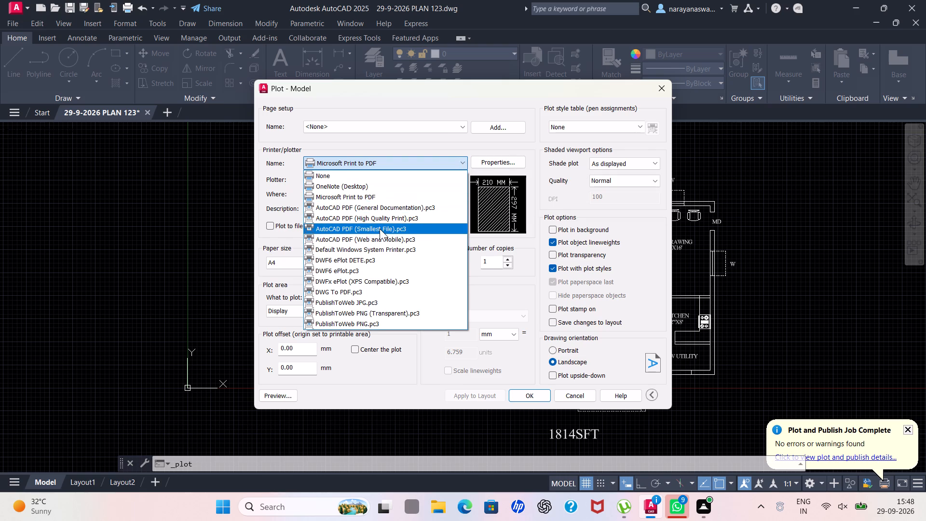
{"action": "left_click", "coordinate": [381, 217]}
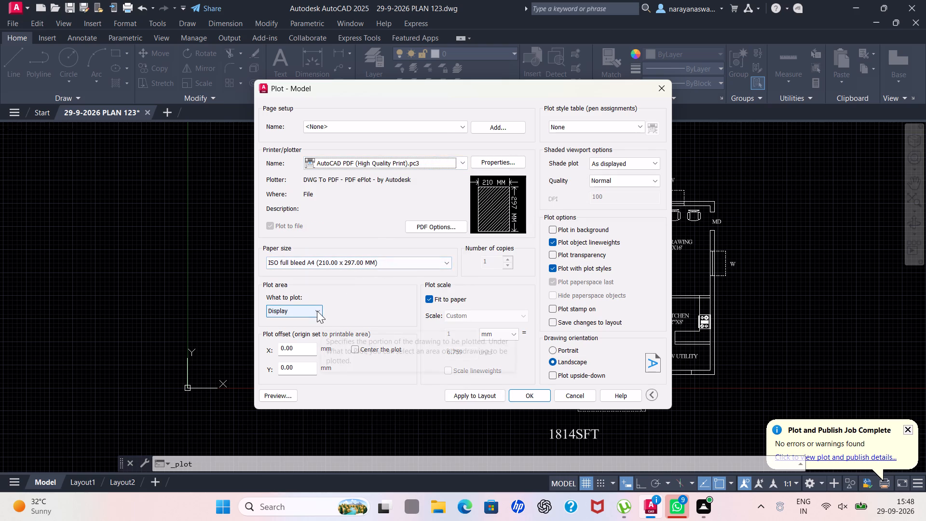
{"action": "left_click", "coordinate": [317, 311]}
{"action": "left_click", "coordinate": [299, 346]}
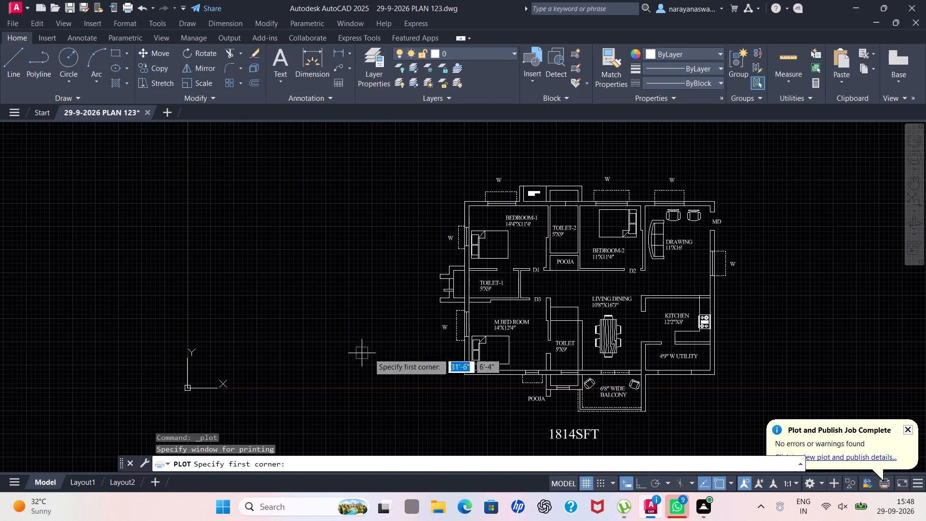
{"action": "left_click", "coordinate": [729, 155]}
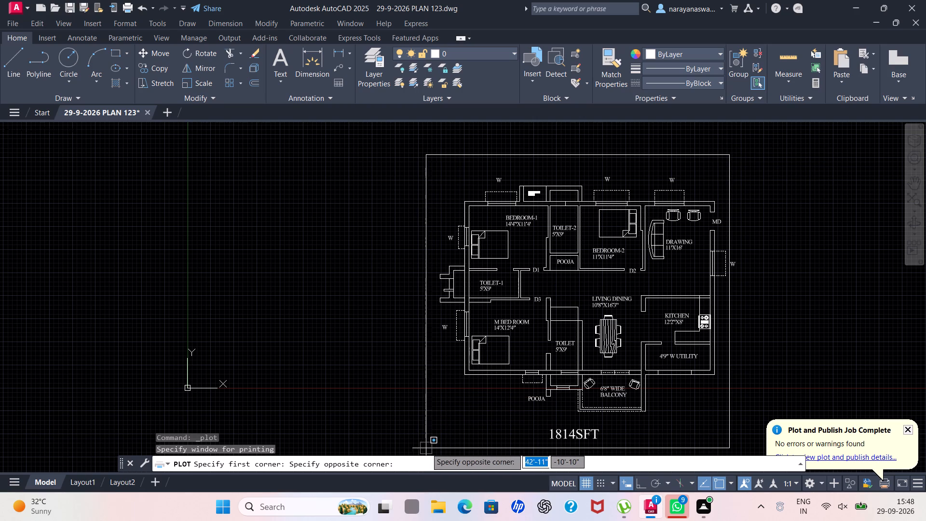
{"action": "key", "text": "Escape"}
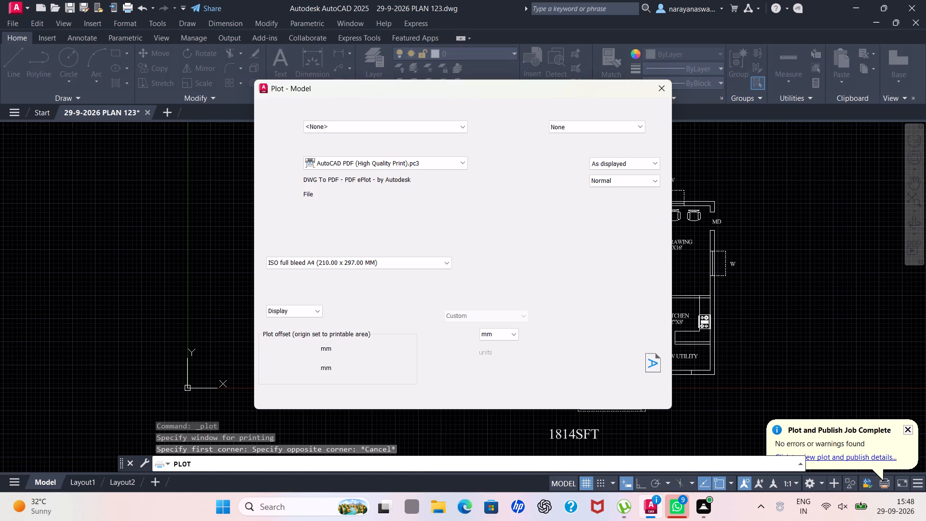
Set the plot area to a window around the whole floor plan, including the 1814SFT title, and center the plot.
{"action": "left_click", "coordinate": [313, 312]}
{"action": "left_click", "coordinate": [298, 343]}
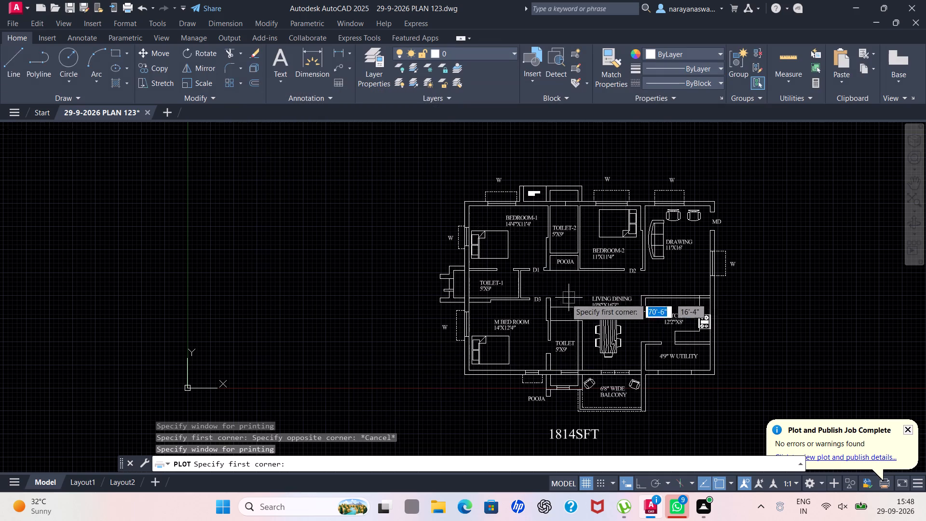
{"action": "left_click", "coordinate": [752, 149]}
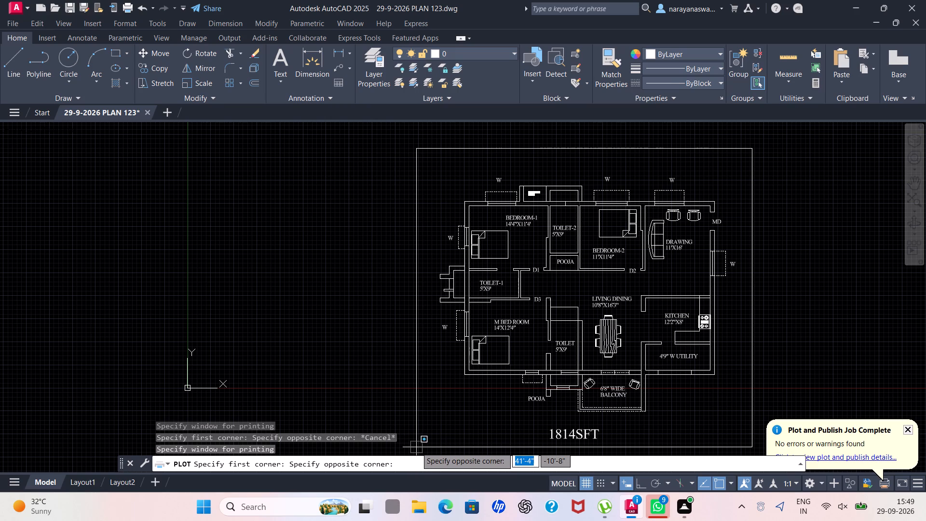
{"action": "left_click", "coordinate": [416, 447]}
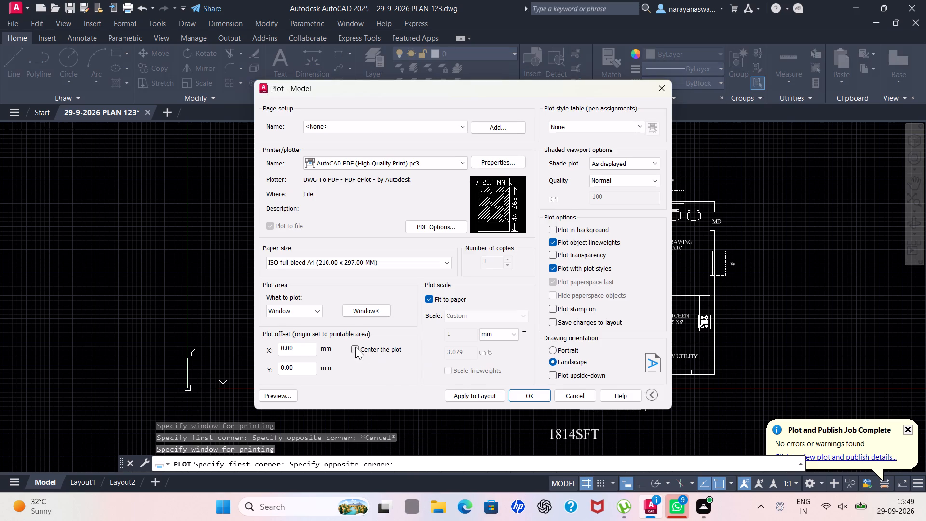
{"action": "left_click", "coordinate": [355, 346]}
Preview the plot and save it as 29-9-2026 PLAN 123-Model.pdf in the harika folder on the Desktop.
{"action": "left_click", "coordinate": [269, 395]}
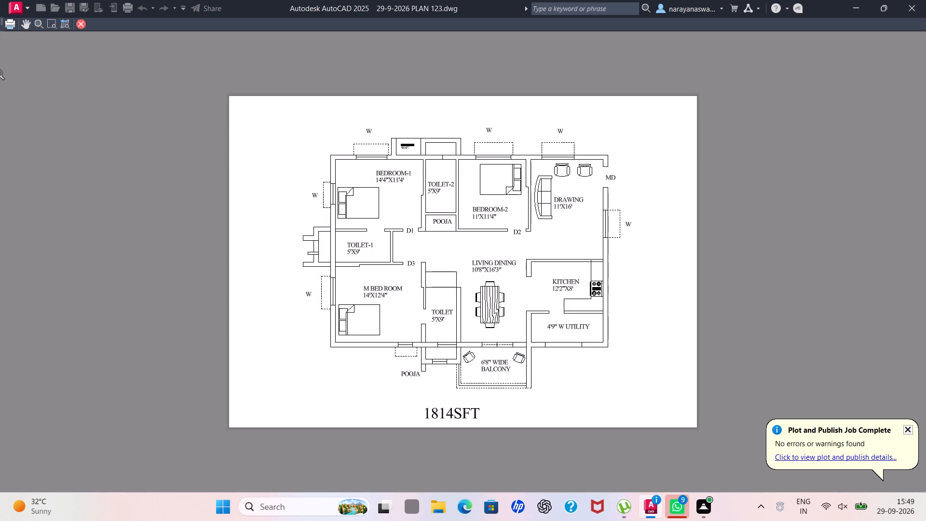
{"action": "left_click", "coordinate": [8, 23]}
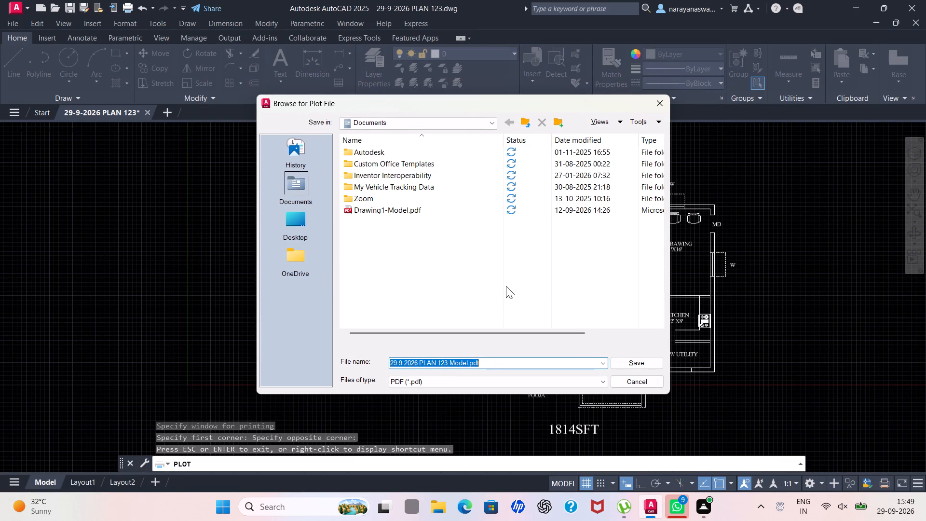
{"action": "left_click", "coordinate": [299, 233]}
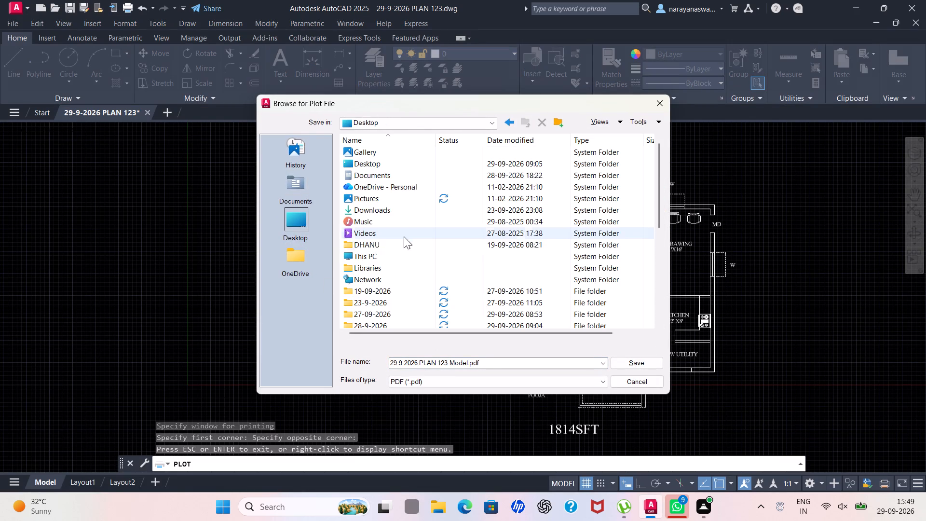
{"action": "scroll", "coordinate": [412, 174], "scroll_direction": "down", "scroll_amount": 3}
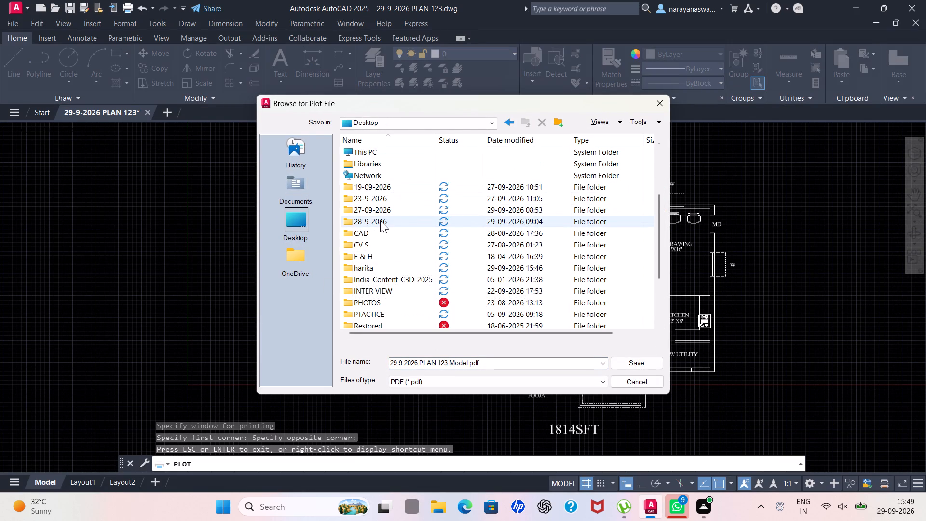
{"action": "left_click", "coordinate": [380, 220]}
{"action": "left_click", "coordinate": [381, 223]}
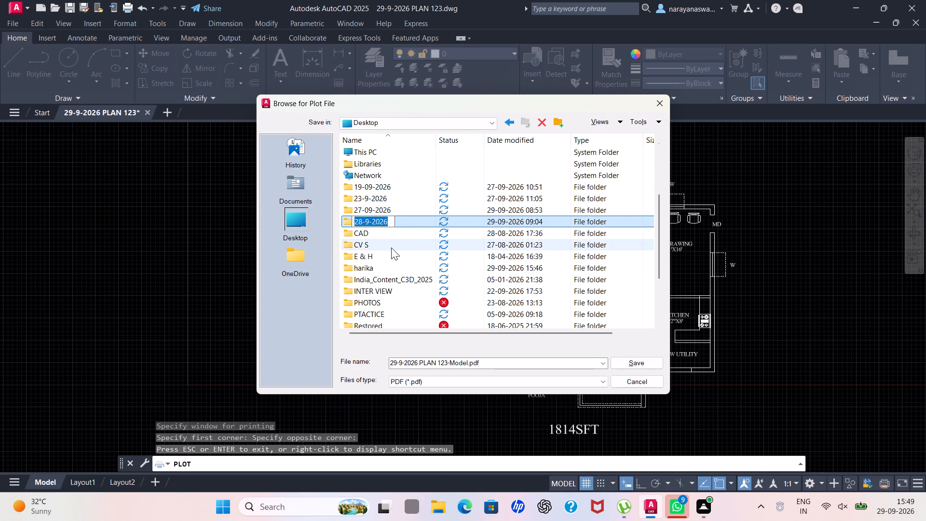
{"action": "double_click", "coordinate": [373, 269]}
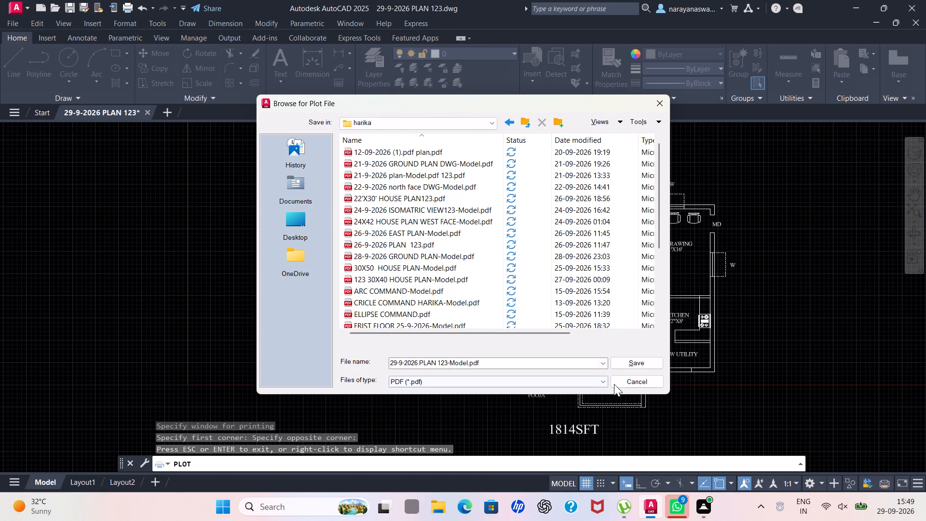
{"action": "left_click", "coordinate": [644, 362]}
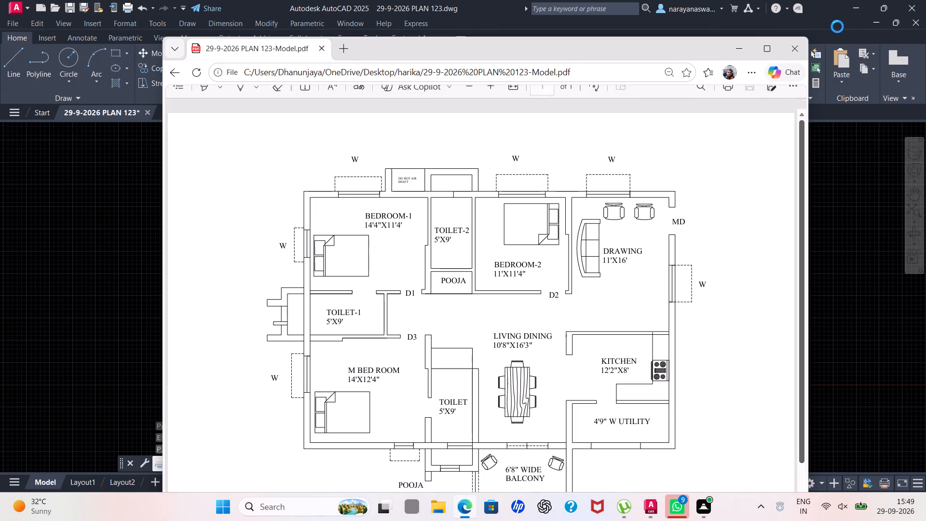
Check the plotted floor plan in the opened PDF and close the PDF viewer.
{"action": "scroll", "coordinate": [658, 242], "scroll_direction": "down", "scroll_amount": 3}
{"action": "scroll", "coordinate": [656, 281], "scroll_direction": "down", "scroll_amount": 2}
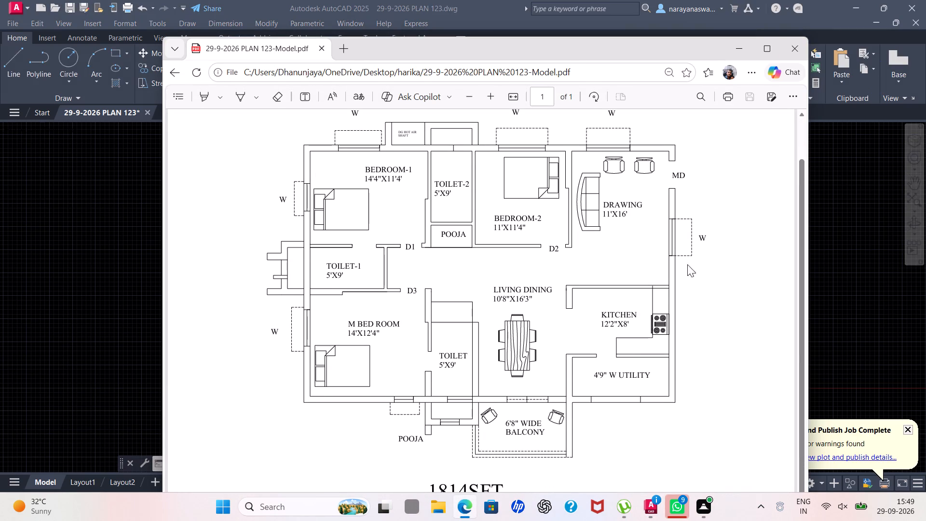
{"action": "left_click", "coordinate": [795, 50]}
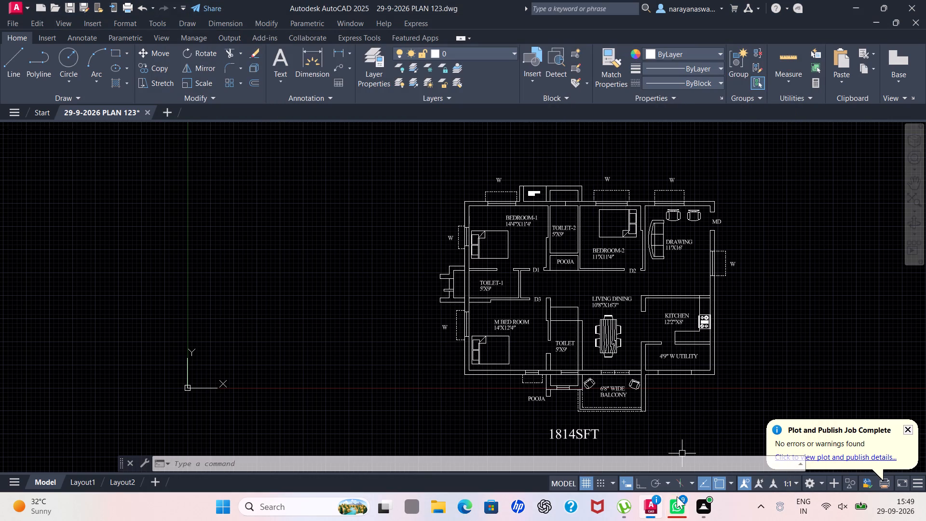